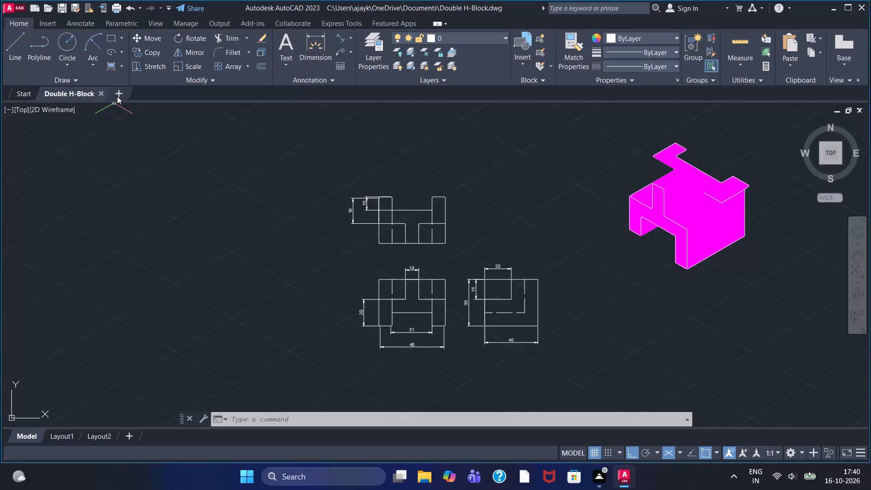
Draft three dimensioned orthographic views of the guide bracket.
Create a new blank drawing and close the Double H-Block drawing.
click(117, 95)
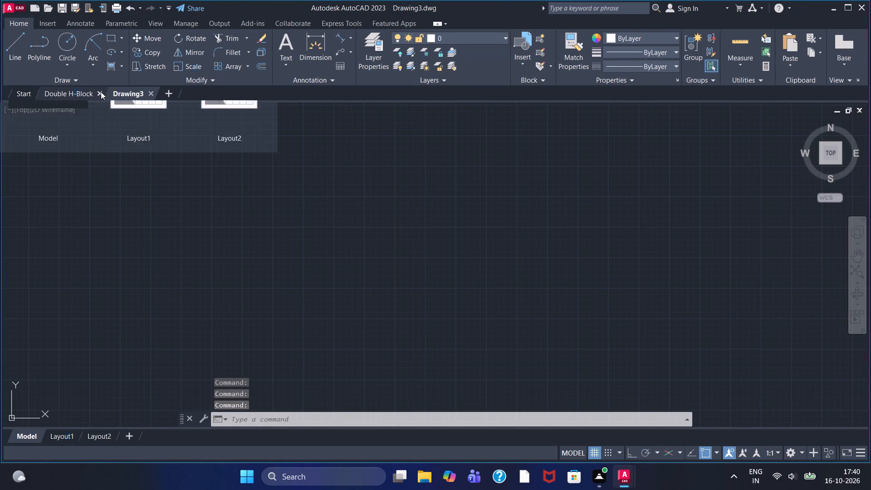
click(101, 92)
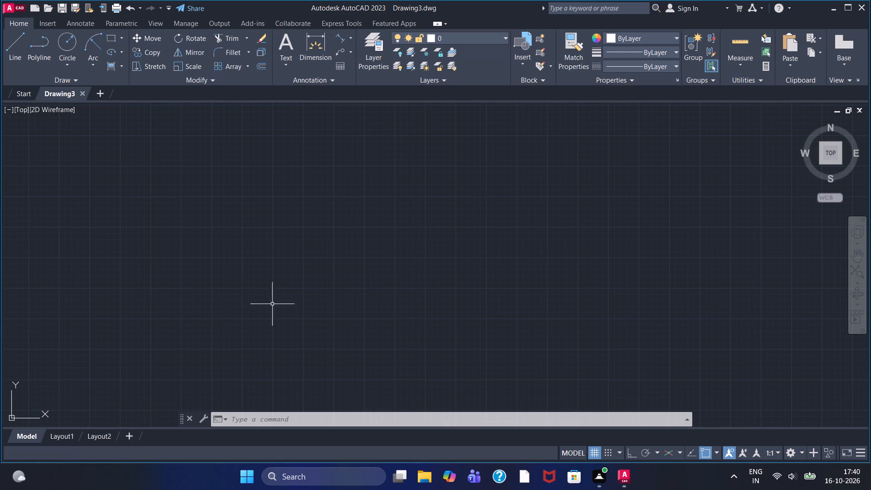
With Ortho mode on, start a line outline with a 140-unit horizontal base running rightward.
click(15, 43)
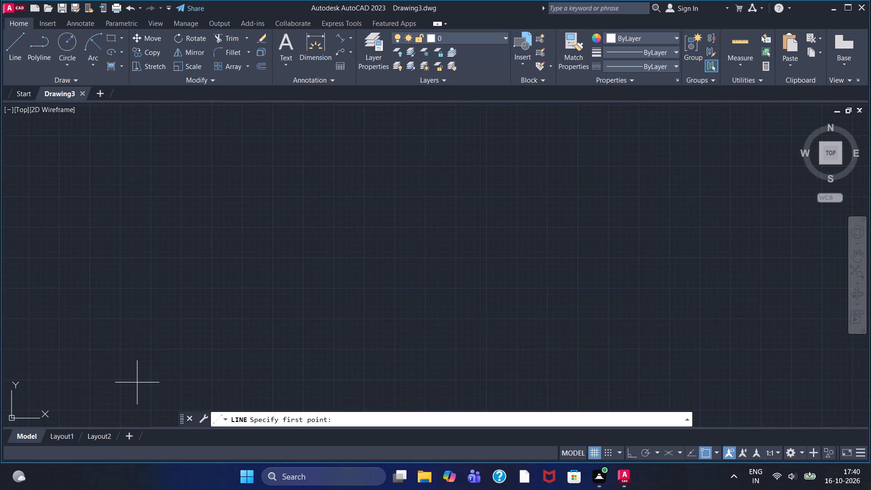
key(F8)
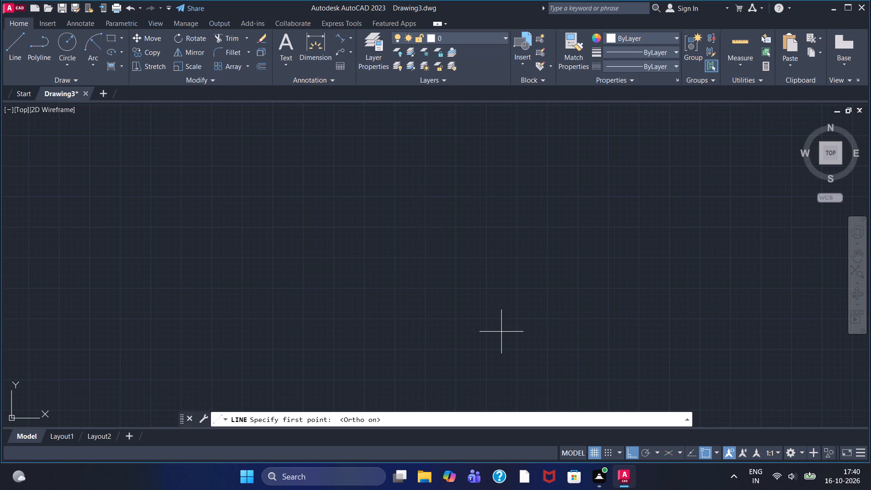
click(10, 54)
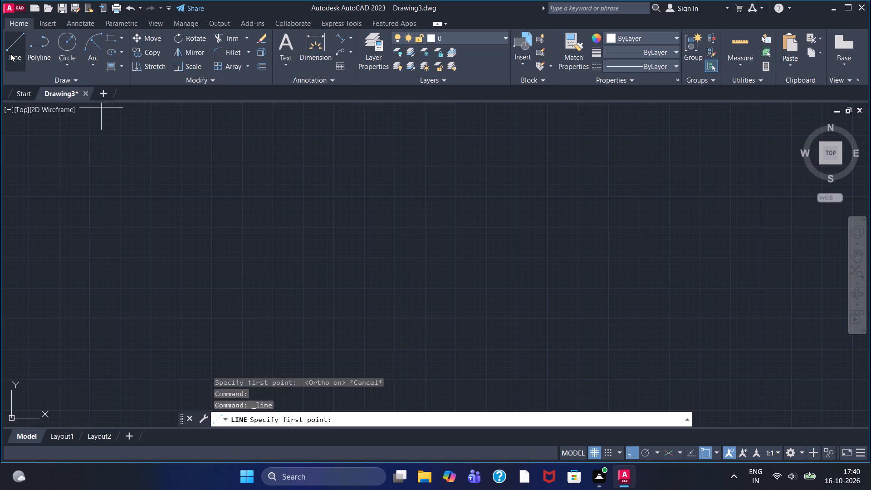
click(219, 278)
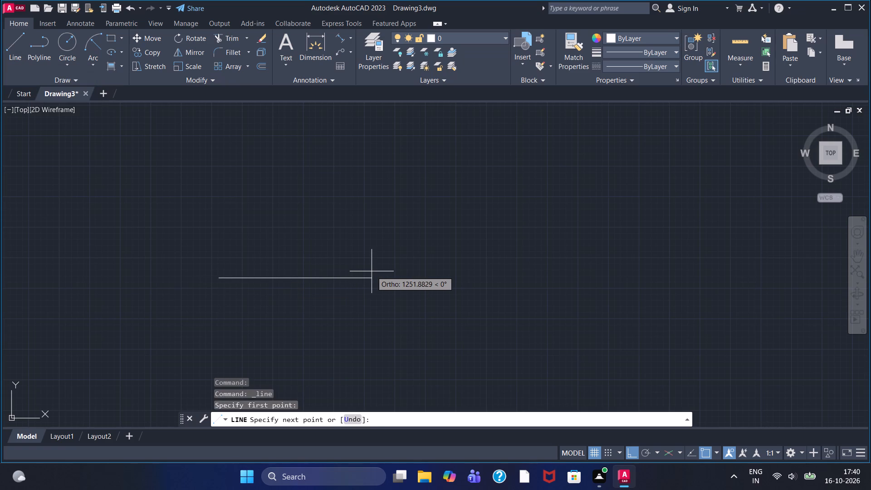
text(140)
key(Return)
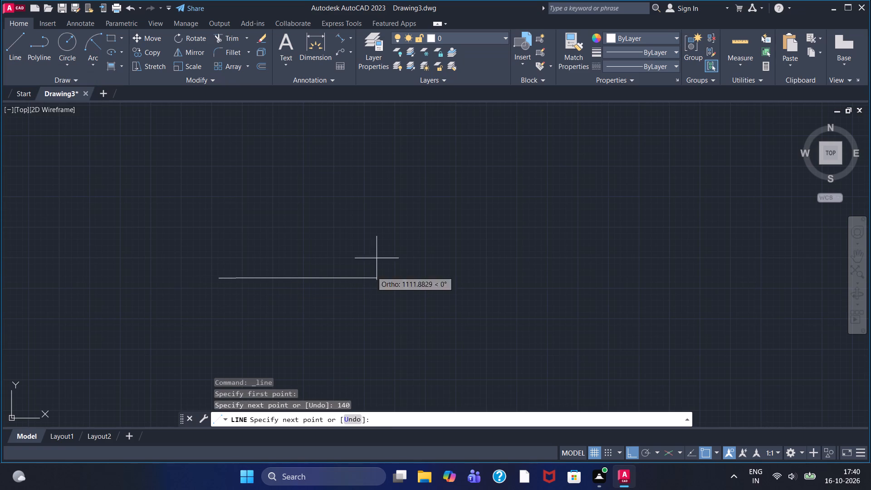
Continue the outline from the base line's right end, 18 units up and 80 units to the left.
scroll(230, 245, up, 3)
middle_drag(225, 257, 435, 194)
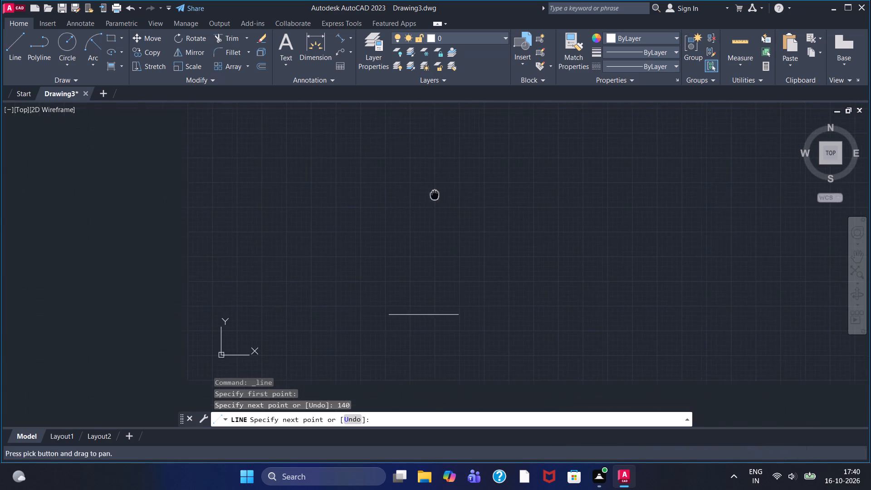
scroll(422, 215, up, 3)
middle_drag(414, 239, 422, 56)
middle_drag(438, 177, 454, 107)
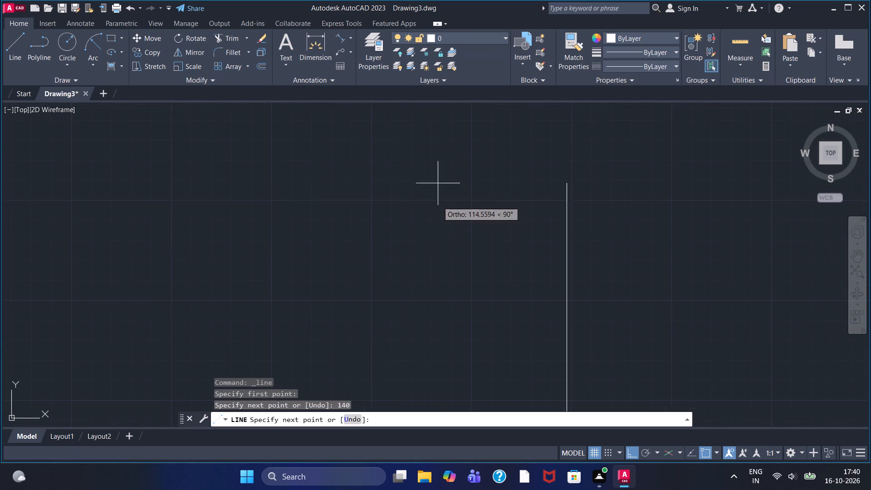
middle_drag(454, 107, 456, 91)
middle_drag(452, 200, 445, 149)
scroll(468, 190, up, 2)
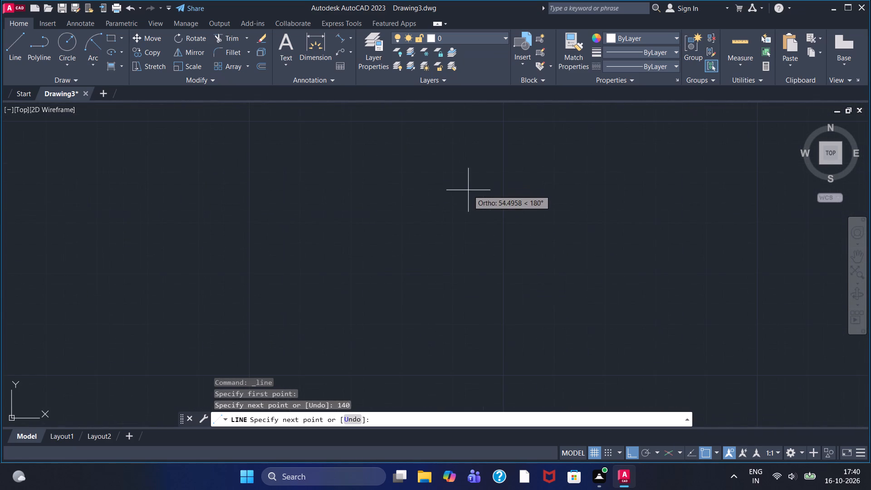
middle_drag(468, 178, 460, 86)
scroll(460, 86, down, 1)
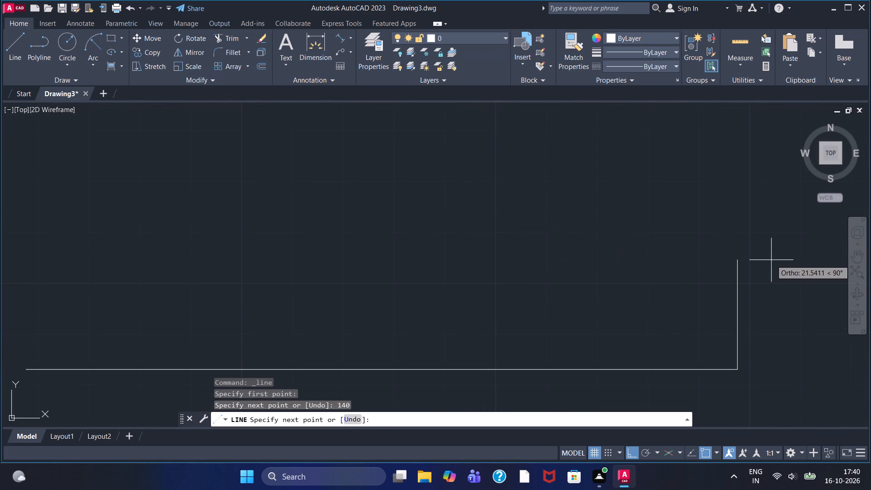
text(18)
key(Return)
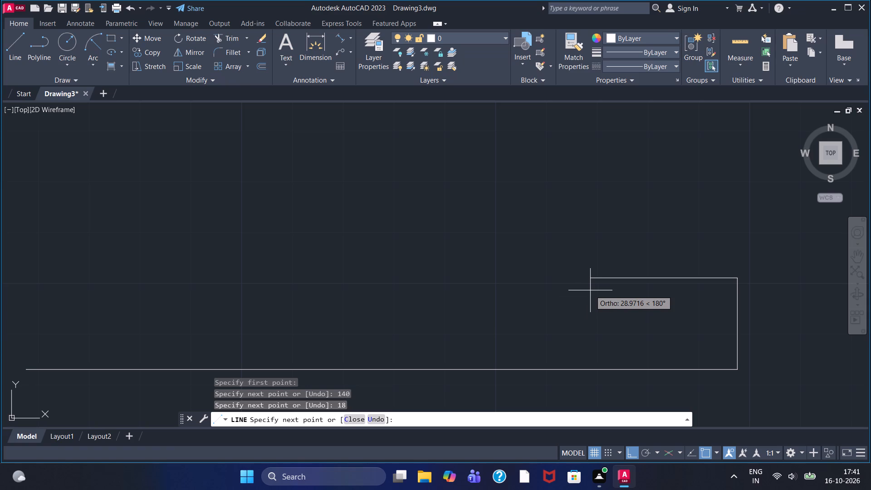
text(80)
key(Return)
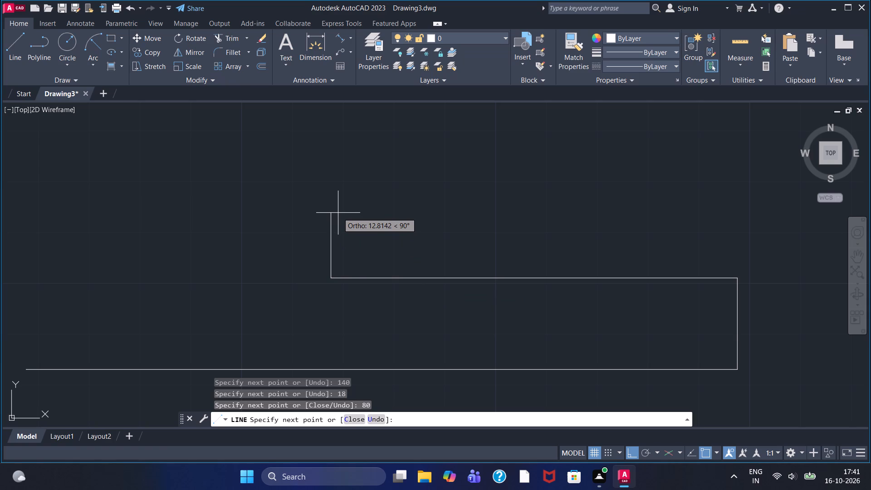
Continue the outline 50 units up, 50 left, about 51 down and 18 left, then end the line.
text(50)
key(Return)
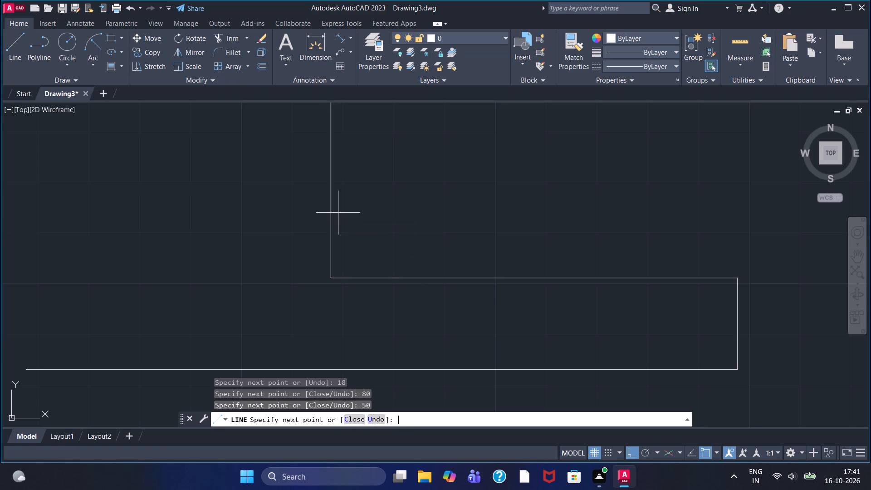
scroll(338, 213, down, 2)
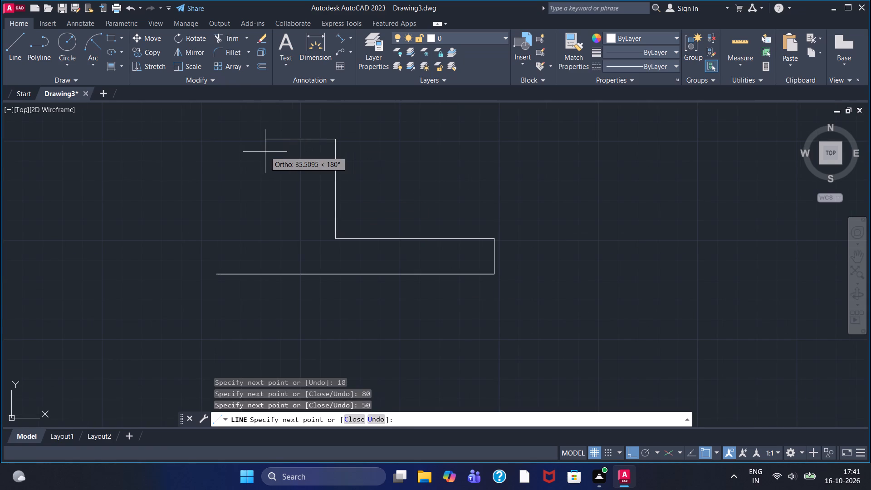
text(50)
key(Return)
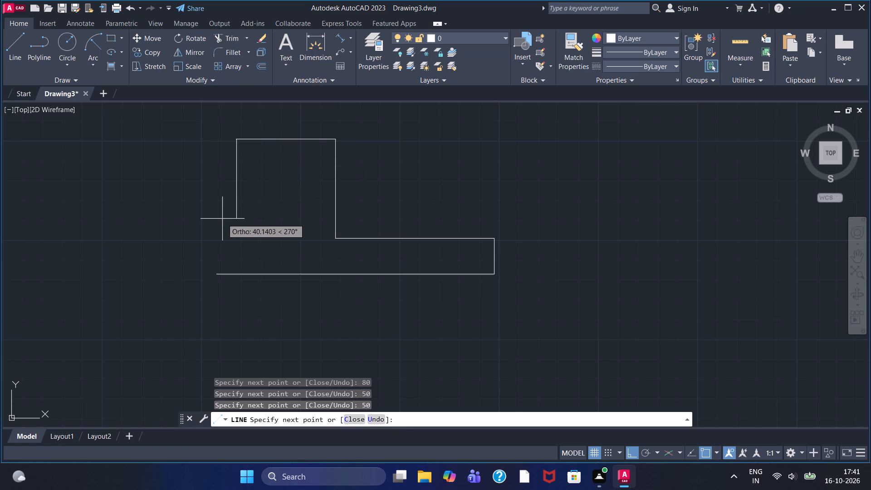
click(228, 241)
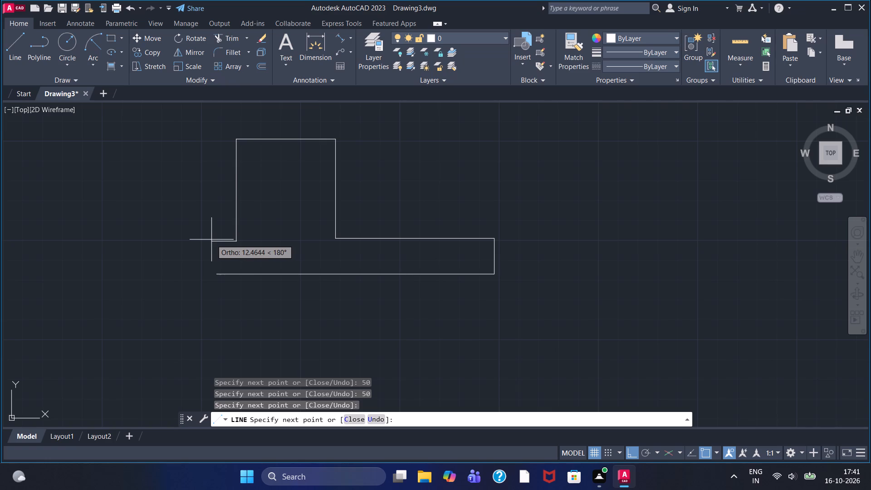
text(18)
key(Return)
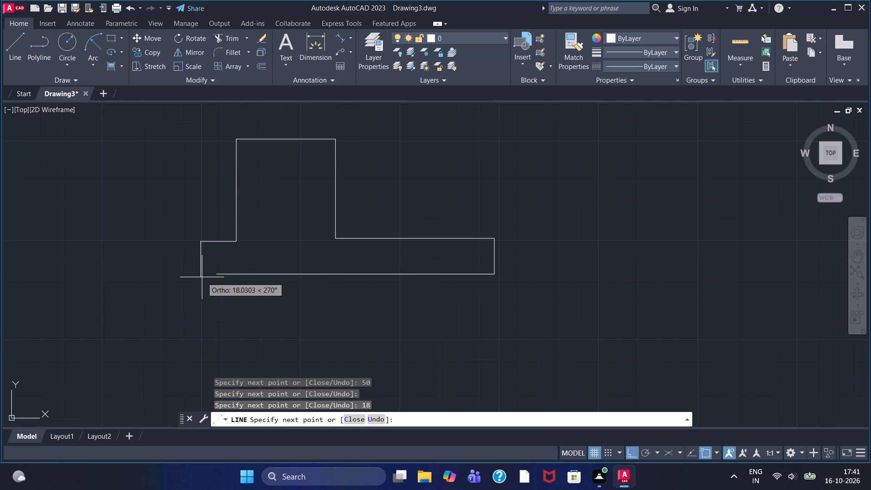
key(Escape)
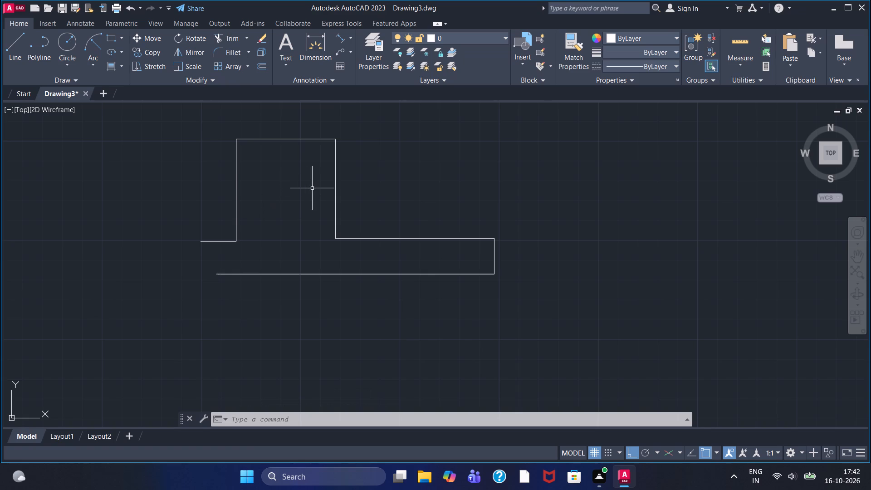
Draw a vertical line from the lower-left corner of the upright block down past the base line.
click(19, 43)
click(234, 239)
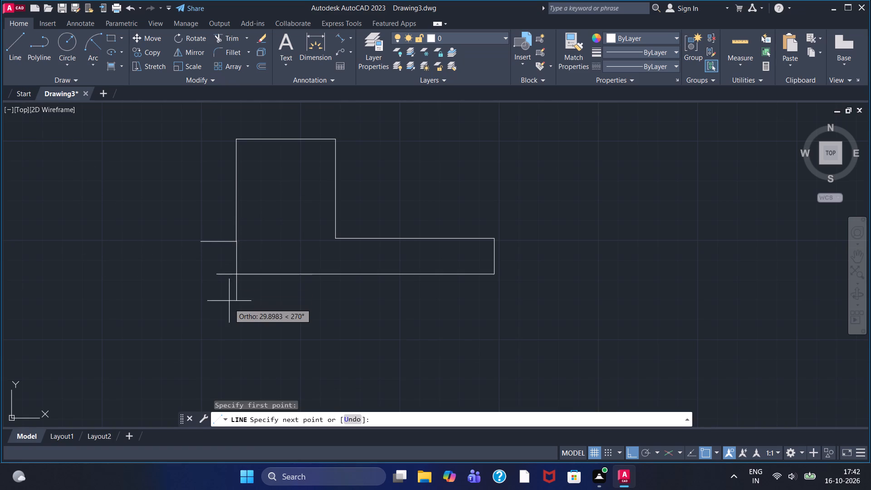
click(228, 304)
right_click(169, 281)
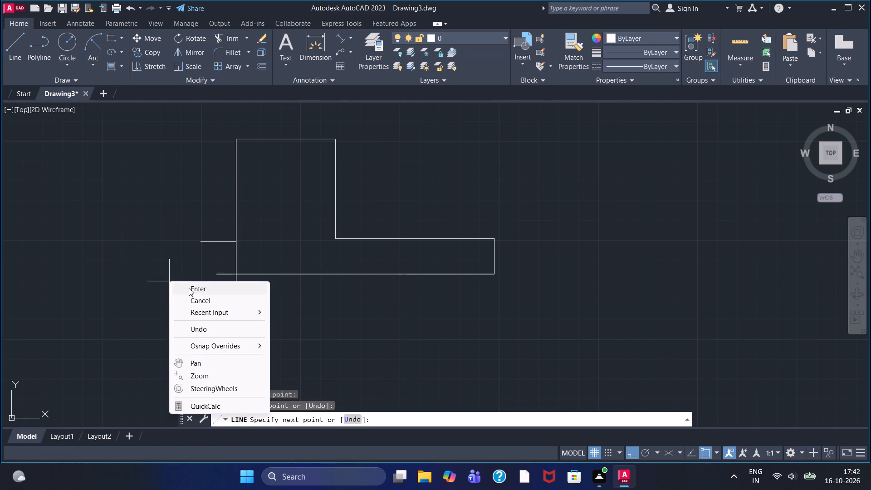
click(189, 288)
Trim the part of the new vertical line that overhangs below the base line.
double_click(230, 38)
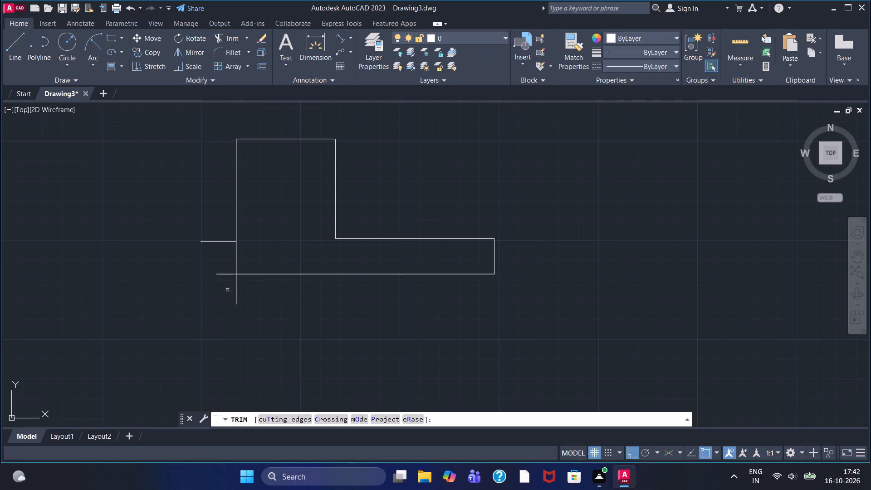
click(236, 286)
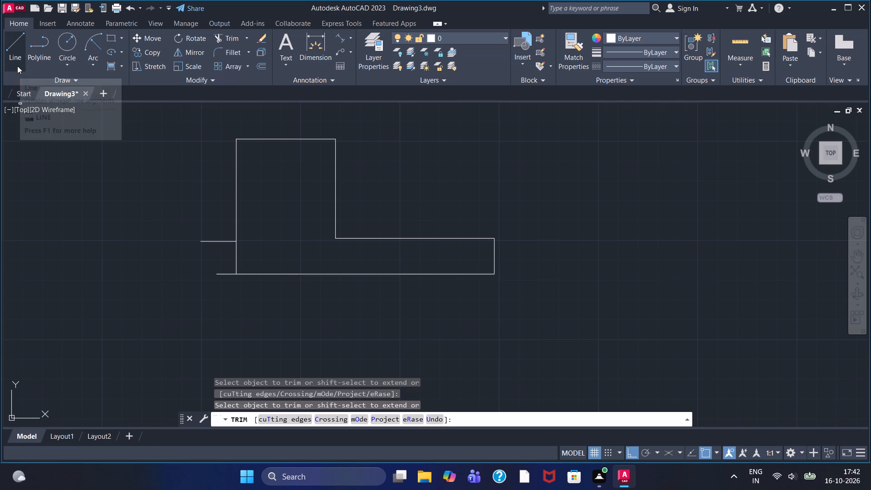
Extend the base leftward with a short horizontal line ending below the left end of the 18-unit line.
click(4, 59)
click(5, 51)
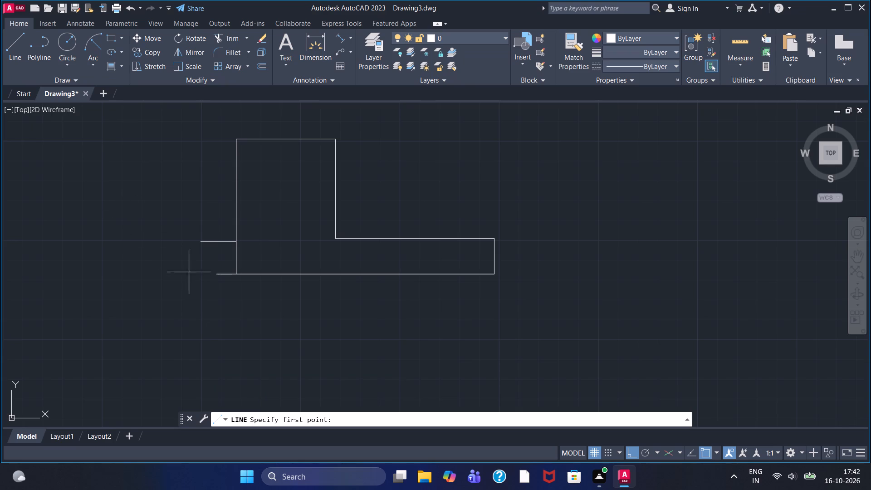
click(216, 273)
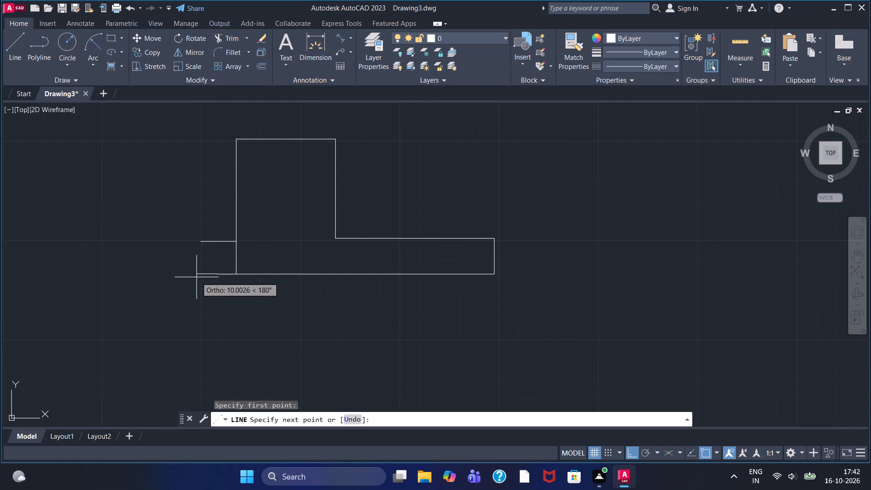
click(201, 276)
right_click(126, 222)
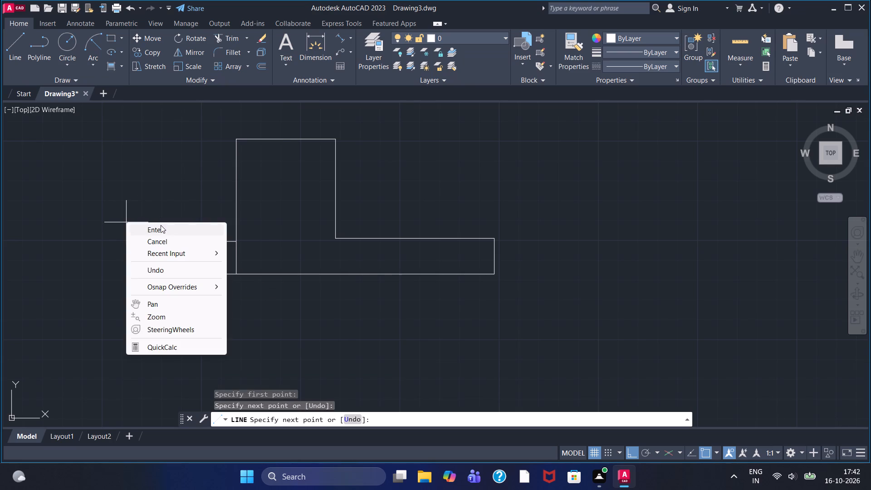
click(161, 225)
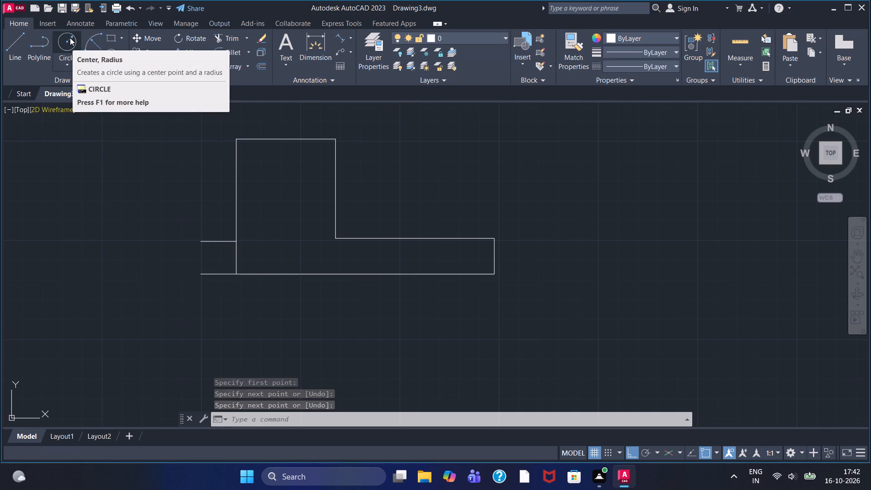
Close the profile's open left end with a vertical line joining the 18-unit line to the base.
click(69, 68)
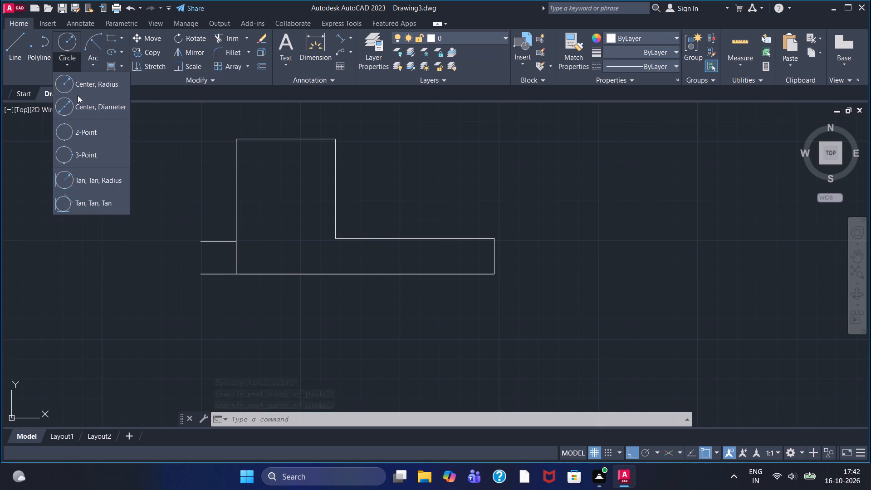
click(26, 54)
click(8, 45)
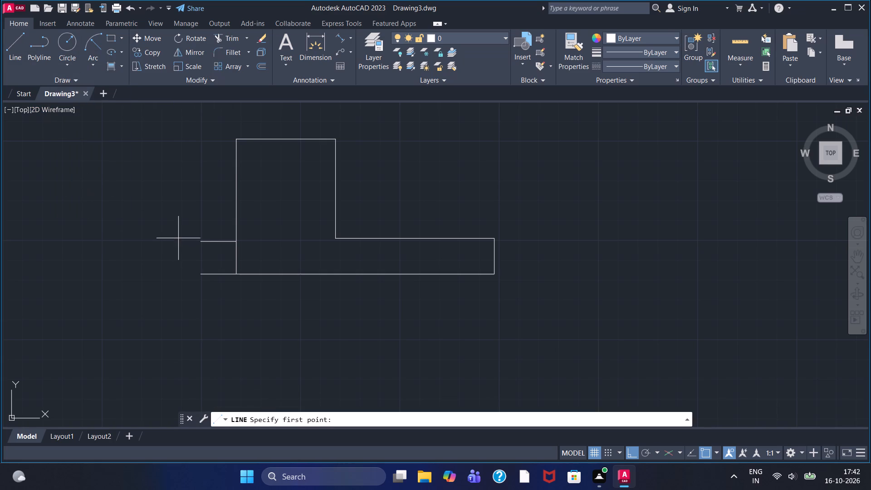
click(199, 243)
click(201, 275)
right_click(101, 231)
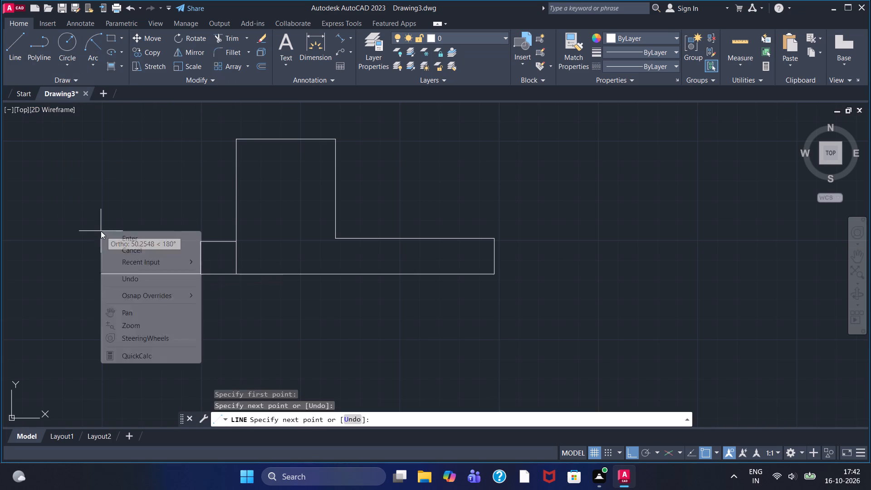
double_click(122, 237)
Draw a center-diameter circle about 17 units in diameter at the midpoint of the profile's left end line.
double_click(54, 41)
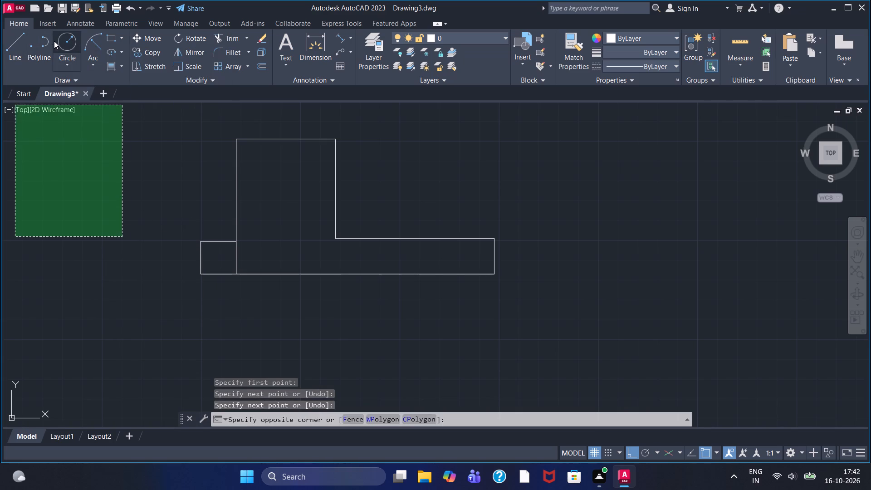
click(64, 67)
click(75, 109)
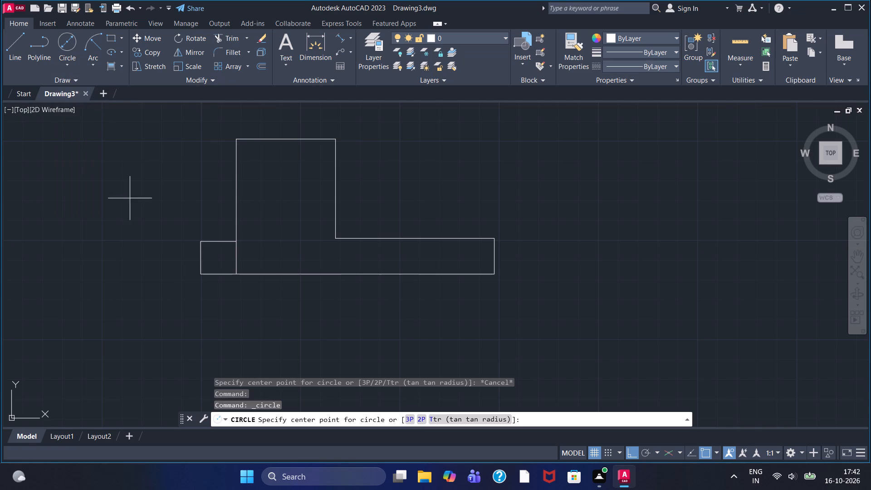
click(201, 260)
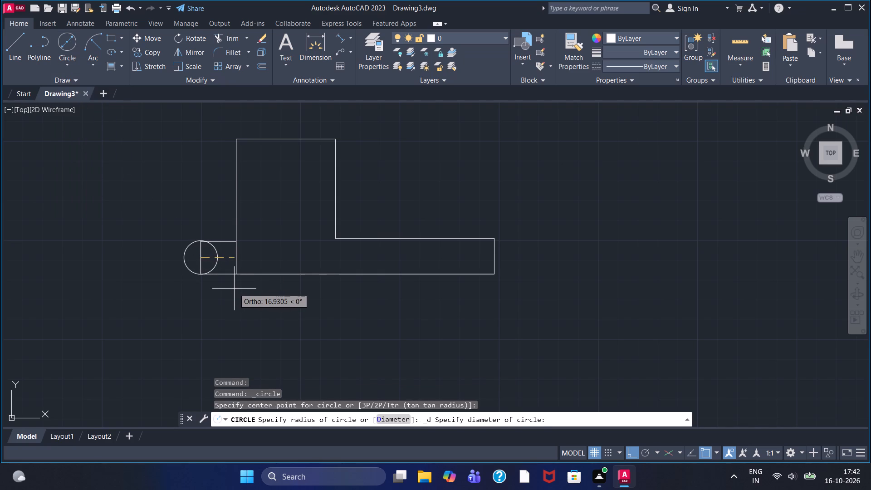
click(234, 289)
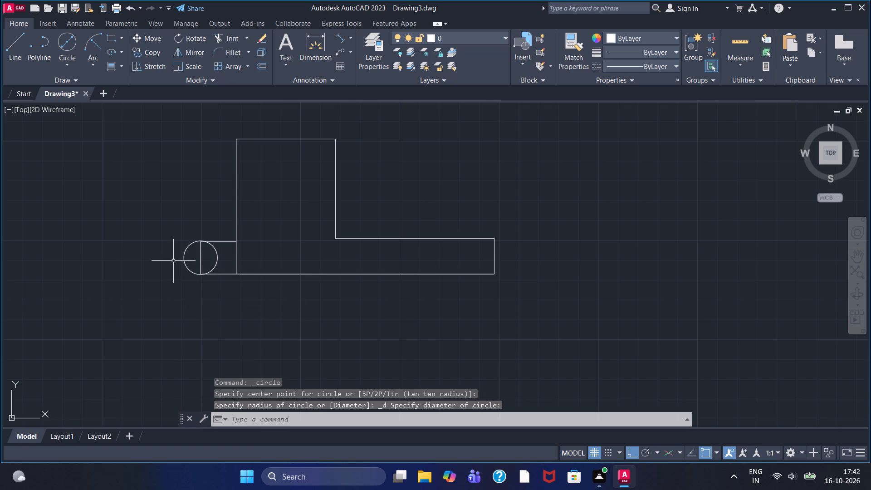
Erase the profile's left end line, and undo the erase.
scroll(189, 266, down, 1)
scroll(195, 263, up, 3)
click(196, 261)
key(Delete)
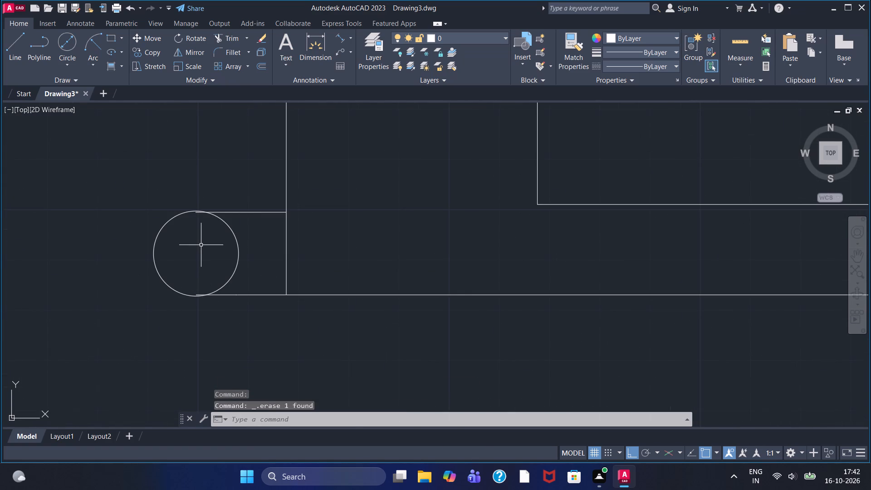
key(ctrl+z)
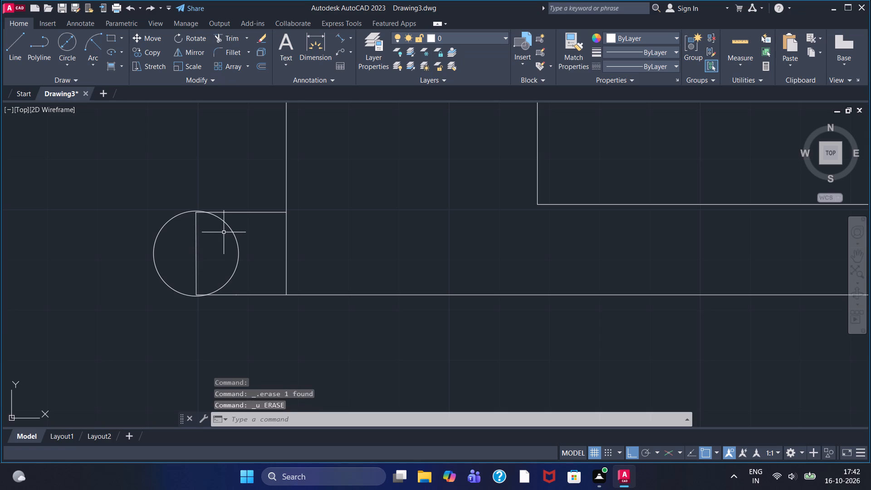
Erase the circle at the profile's left end.
click(230, 228)
key(Delete)
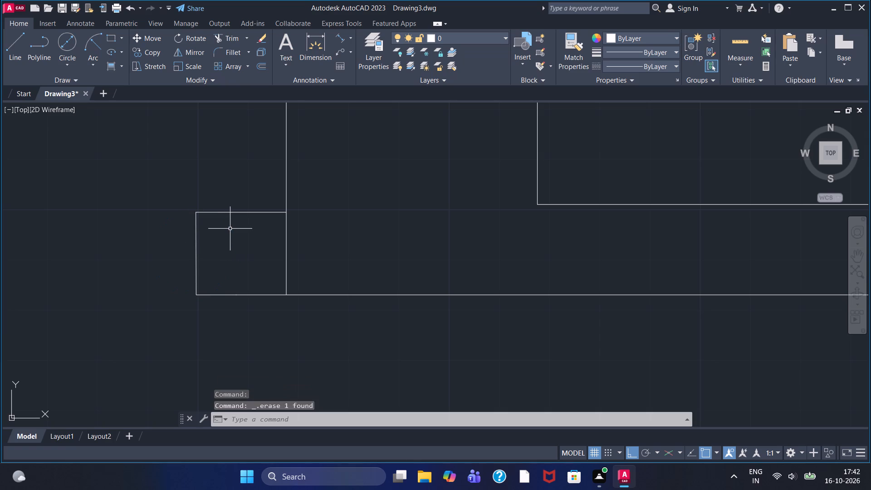
Measure the left end line's length with a linear dimension, without placing it.
click(349, 37)
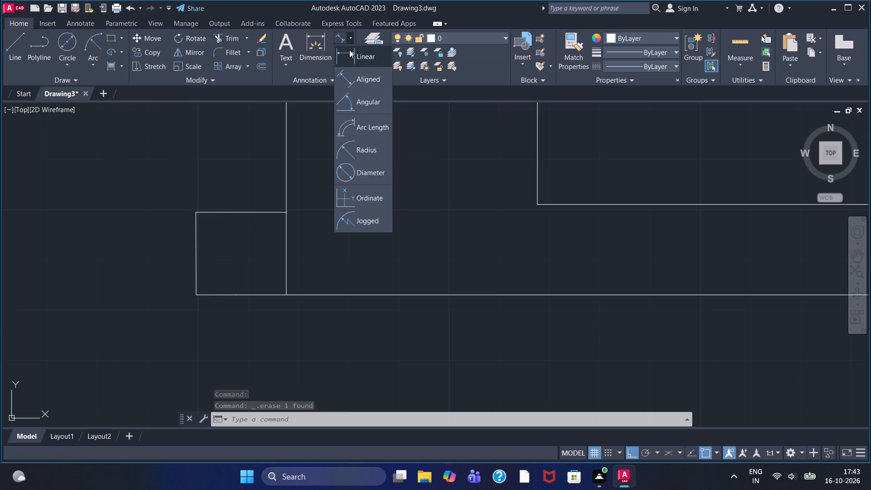
click(349, 50)
click(201, 212)
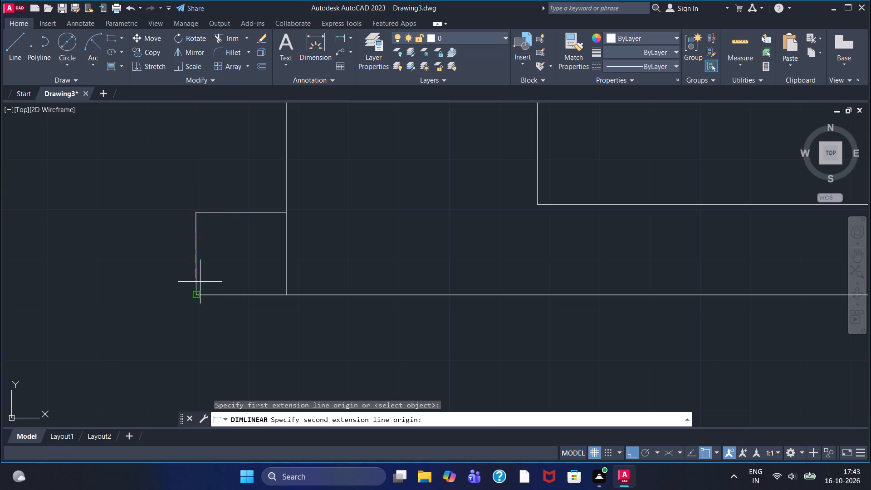
click(194, 296)
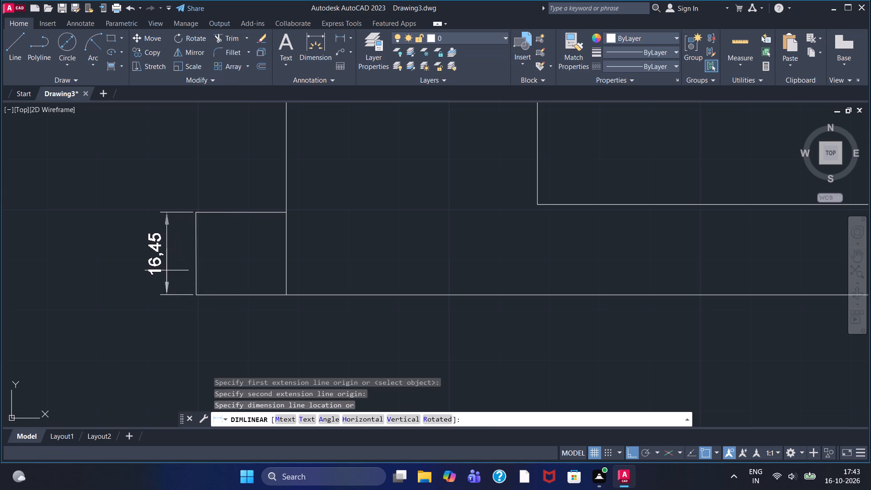
key(Escape)
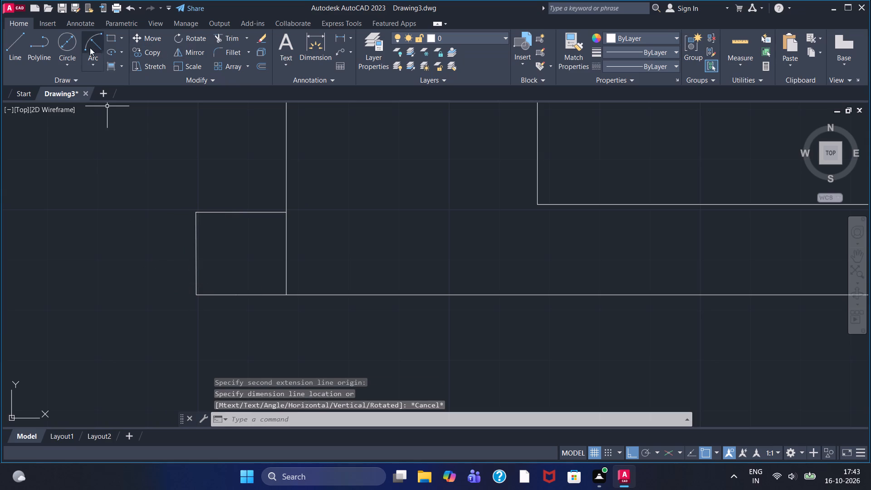
Draw a center-diameter circle of diameter 16.45 at the midpoint of the profile's left end line.
click(67, 40)
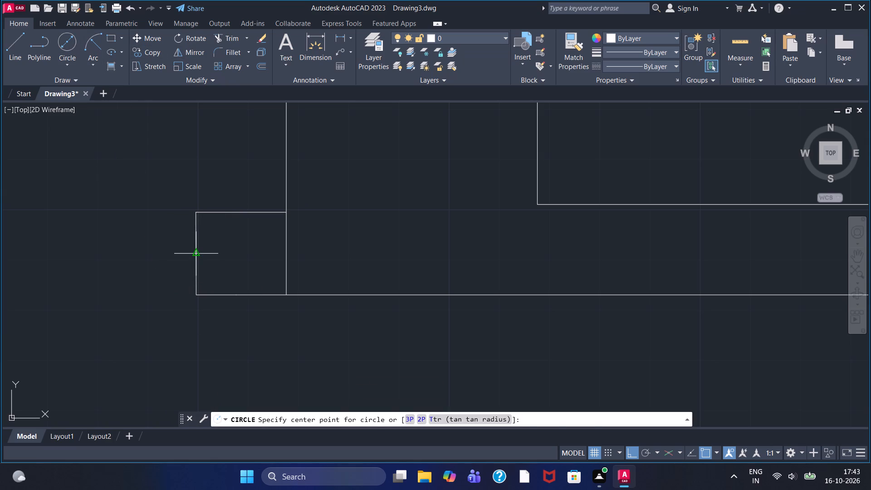
click(196, 255)
key(1)
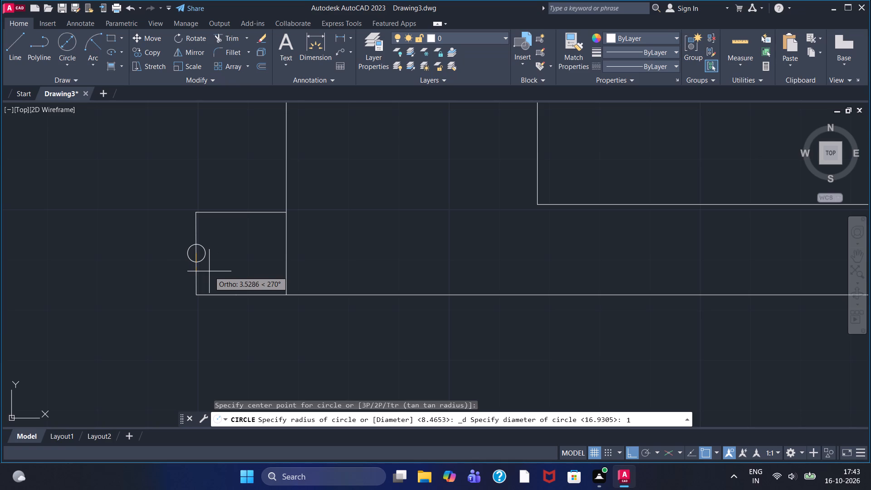
text(6.45)
key(Return)
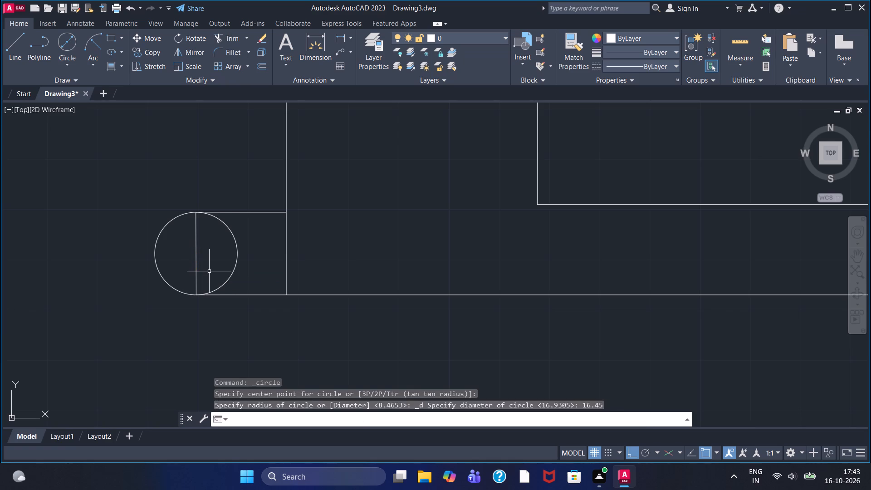
key(Escape)
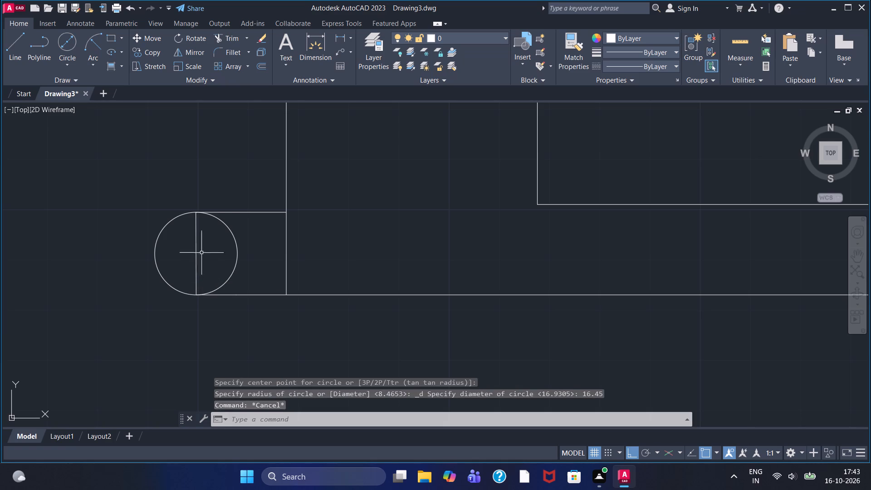
Draw a smaller concentric circle inside the left-end circle, about half its diameter.
scroll(199, 248, down, 1)
scroll(199, 248, up, 2)
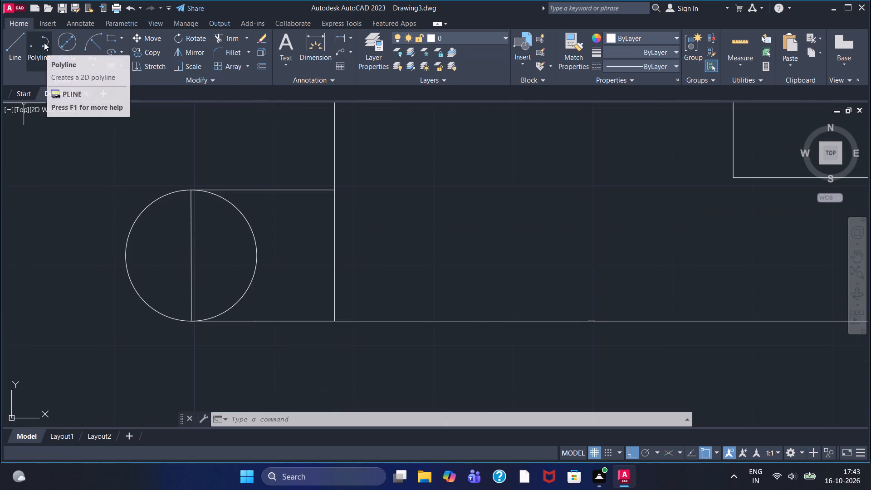
click(69, 43)
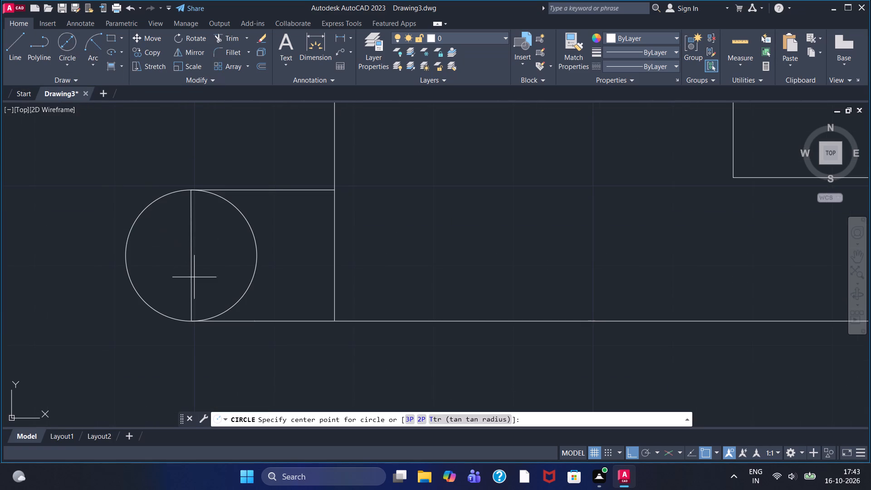
click(191, 258)
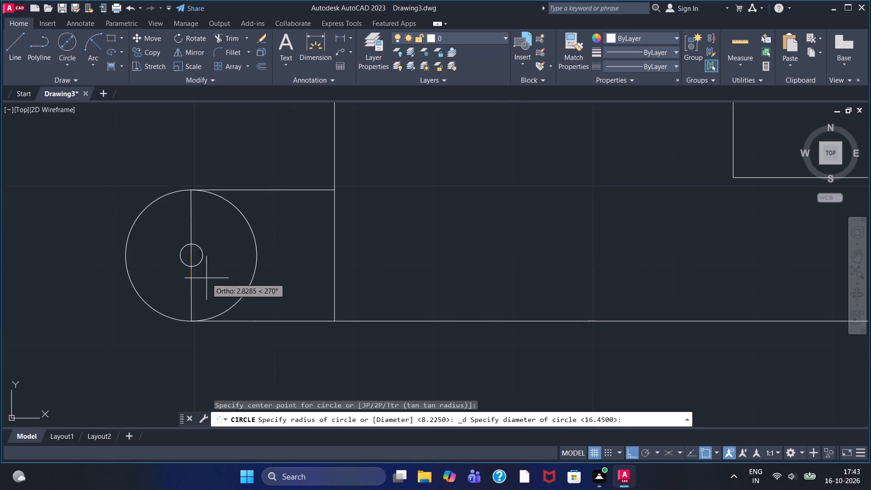
click(231, 301)
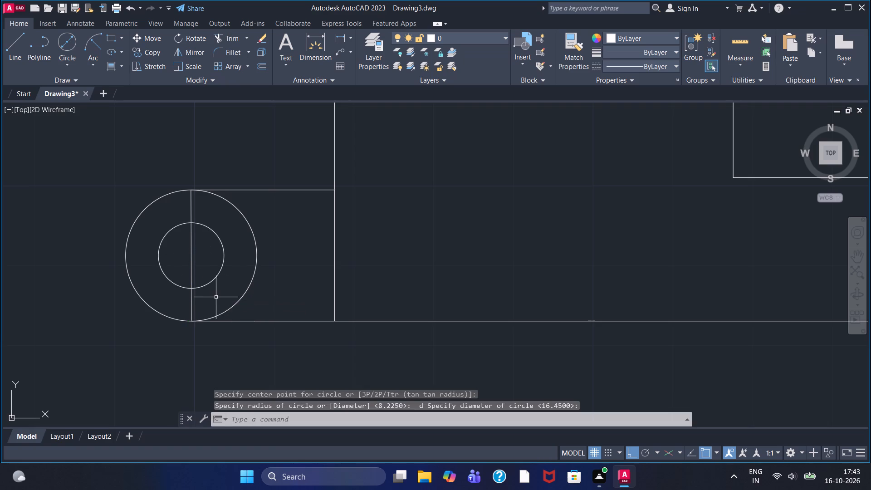
key(Escape)
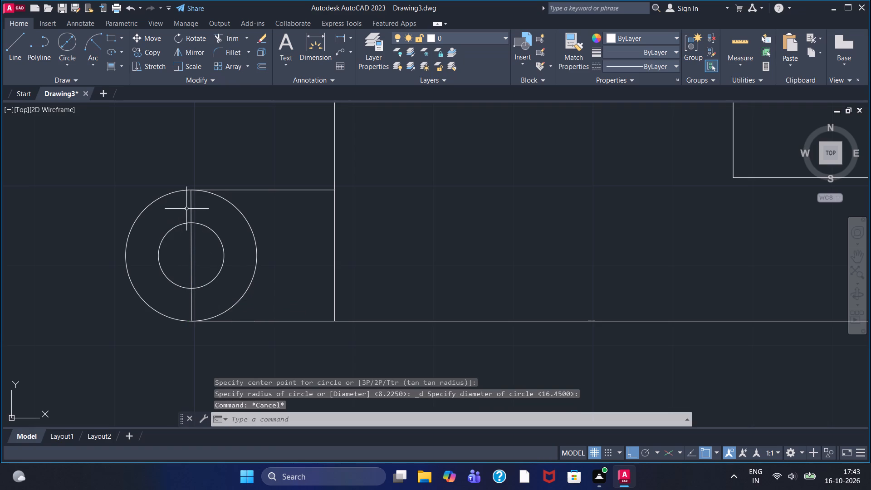
Erase the vertical end line that runs through the two concentric circles.
click(190, 208)
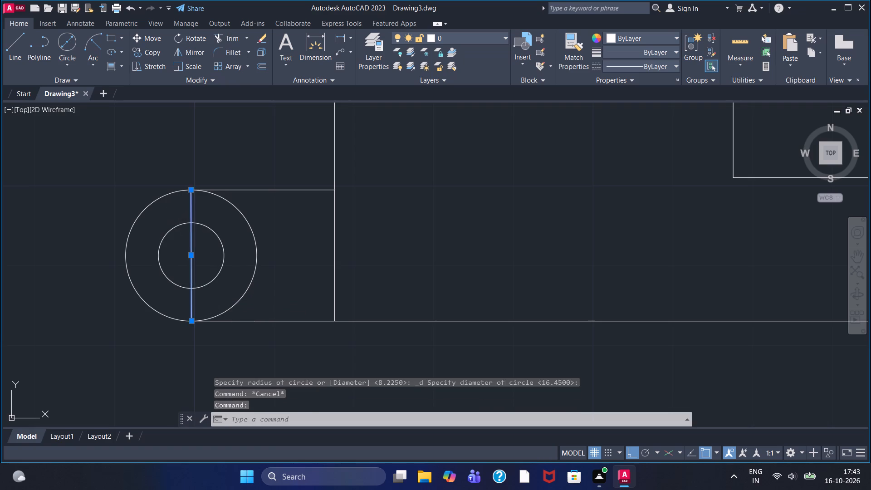
key(Delete)
Erase the upright block's top horizontal line.
scroll(241, 266, up, 1)
scroll(244, 269, down, 3)
scroll(369, 255, down, 1)
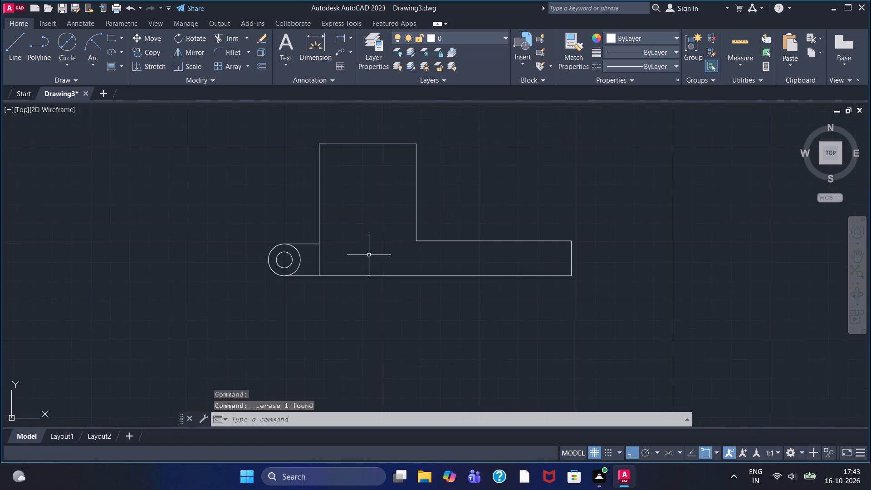
middle_drag(369, 240, 335, 264)
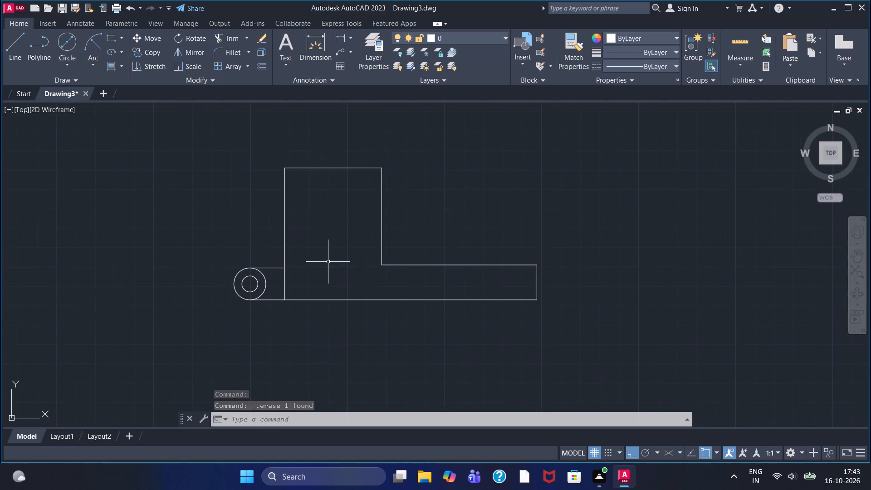
click(323, 168)
key(Delete)
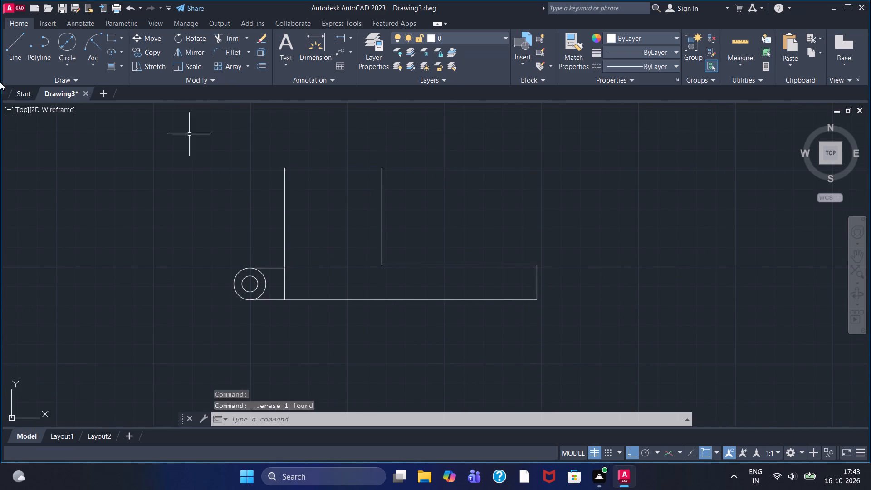
From the top of the block's left edge, draw a lip with lines 18 units right, 10 down and 8 back left.
click(10, 44)
click(284, 168)
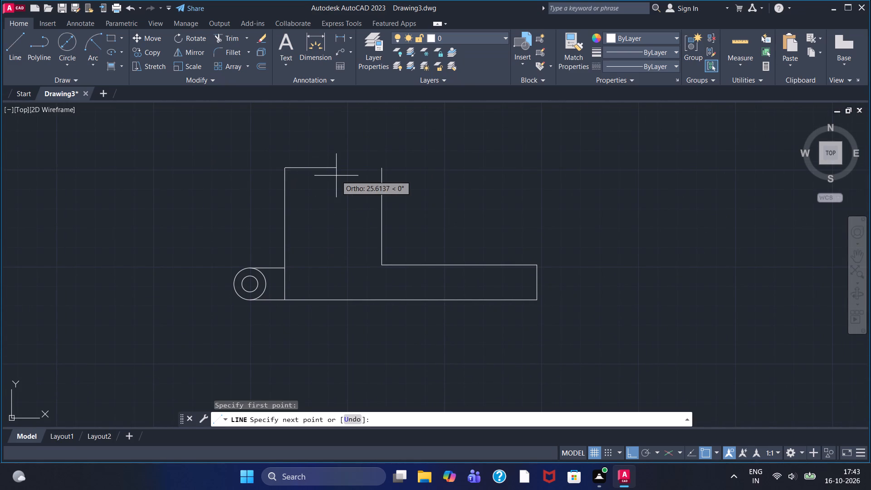
text(18)
key(Return)
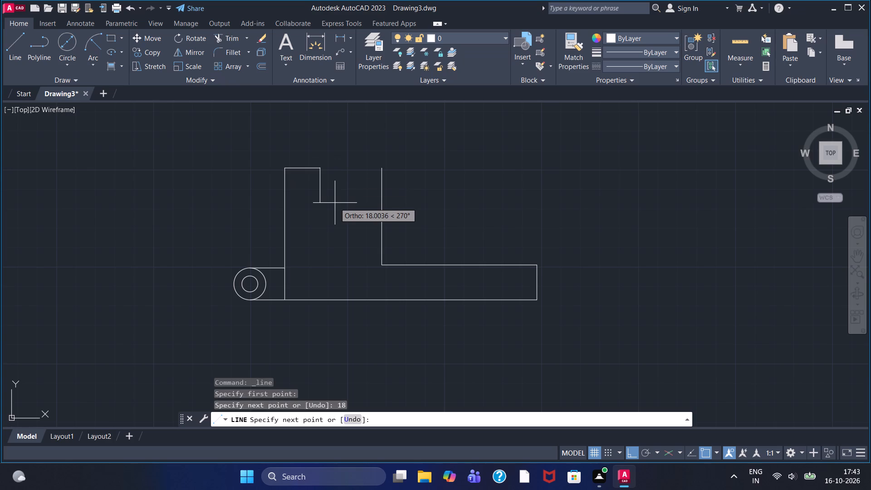
text(10)
key(Return)
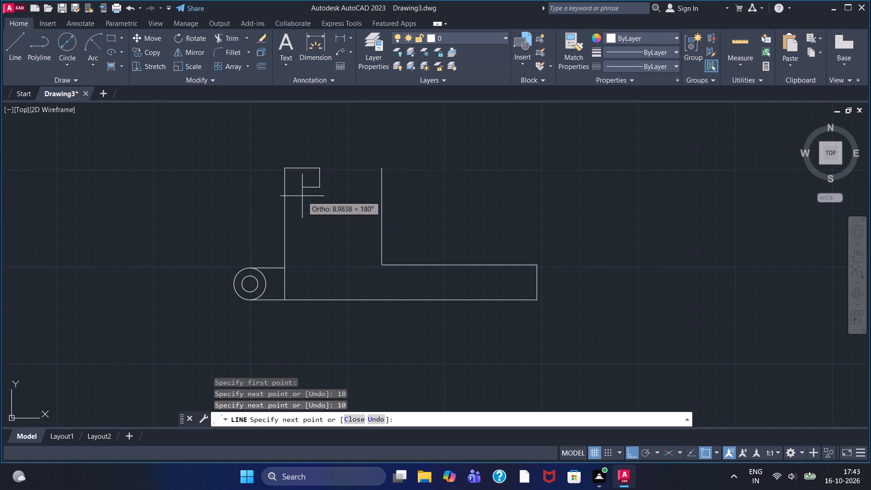
key(8)
key(Return)
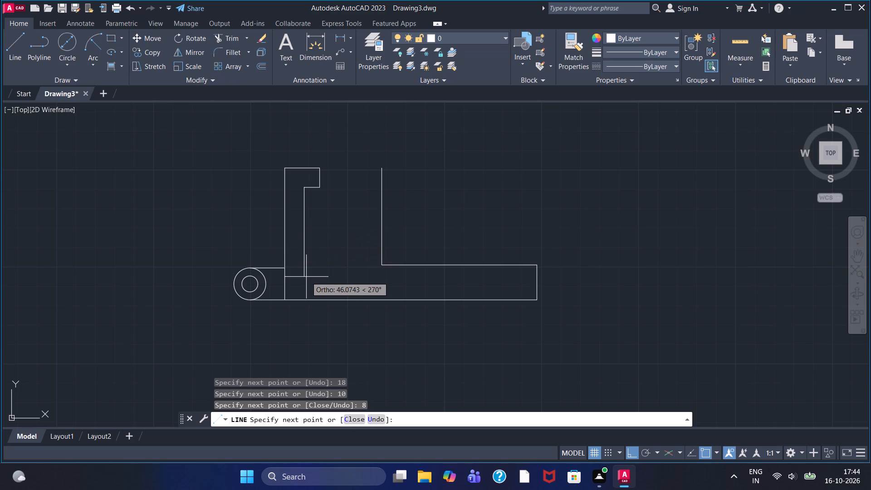
Continue from the left lip with an inner wall about 50 units down and a slot floor about 27 units to the right.
text(50)
key(BackSpace)
key(BackSpace)
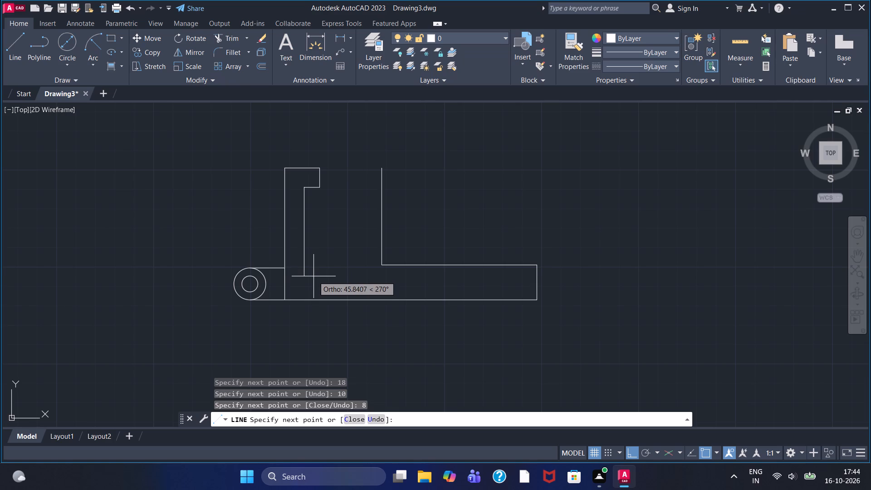
click(313, 284)
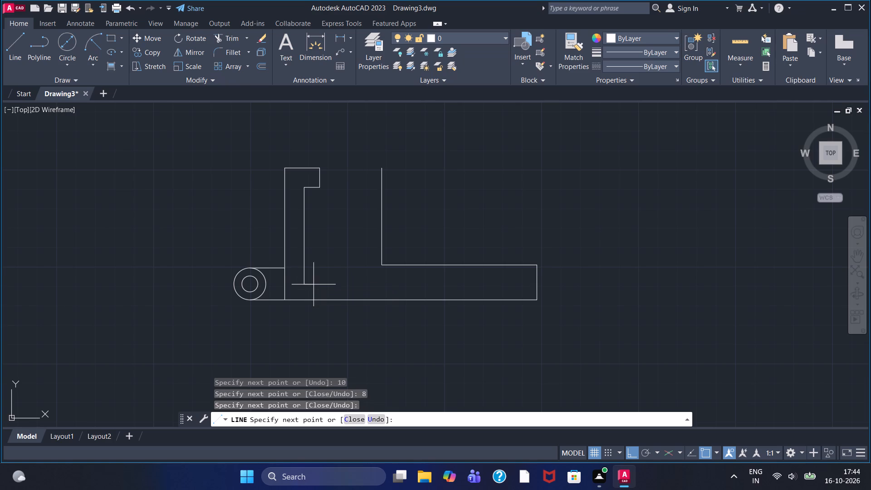
double_click(357, 283)
key(Escape)
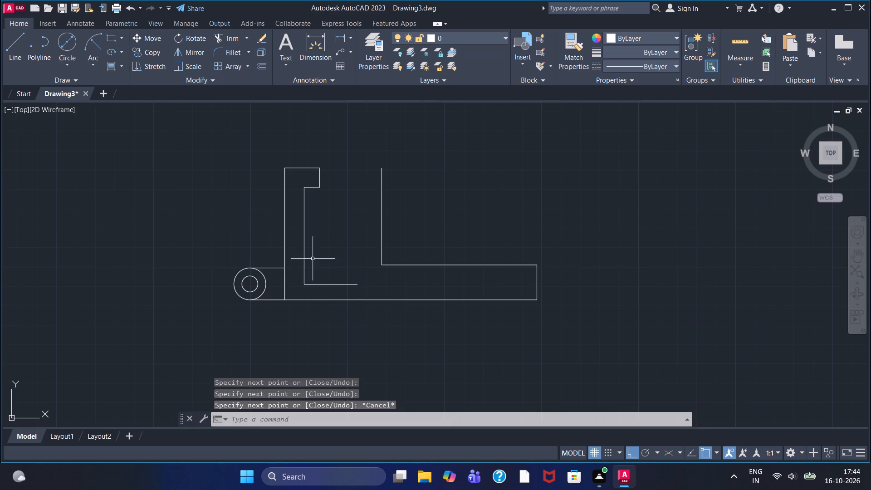
From the top of the block's right edge, draw a matching lip with lines 18 units left, 10 down and 8 back right.
click(10, 59)
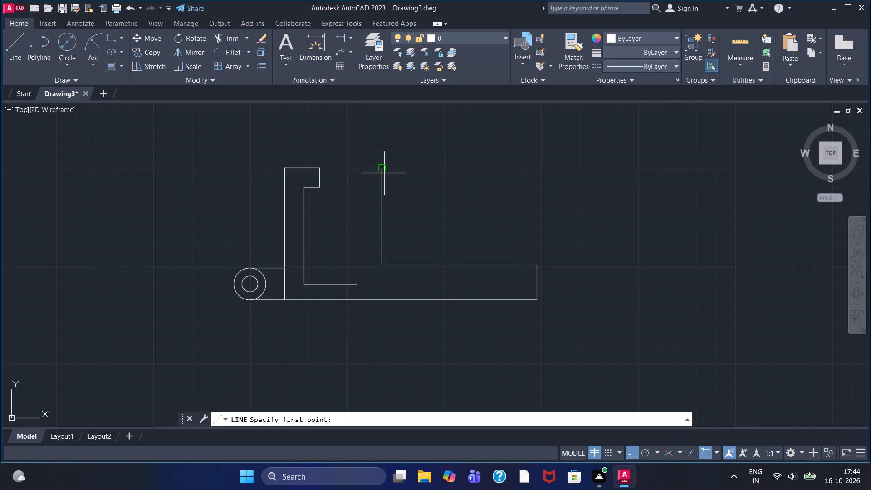
click(384, 173)
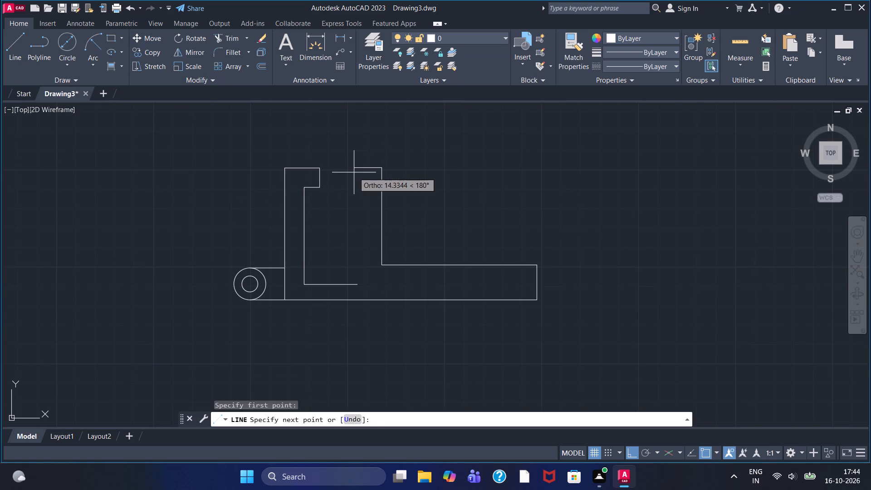
text(18)
key(Return)
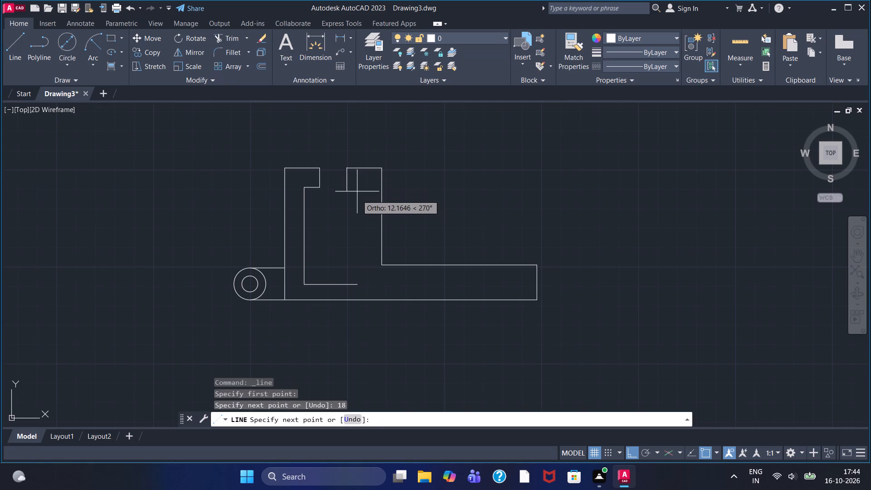
text(10)
key(Return)
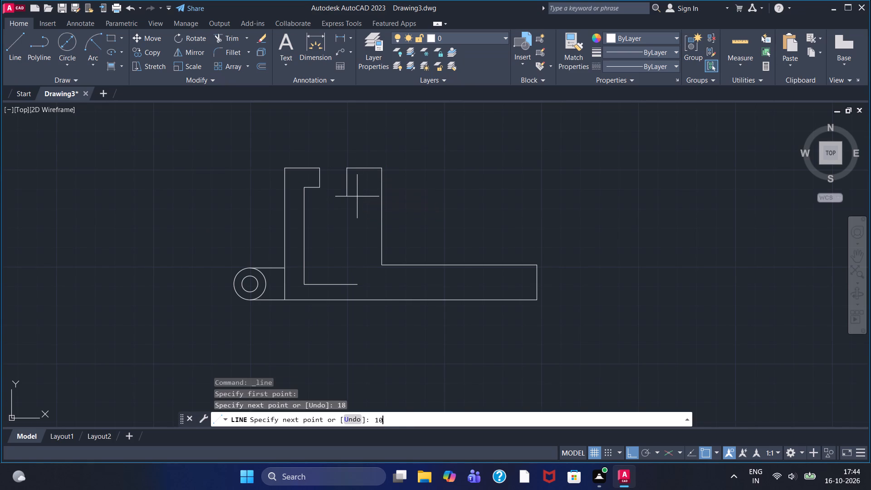
key(8)
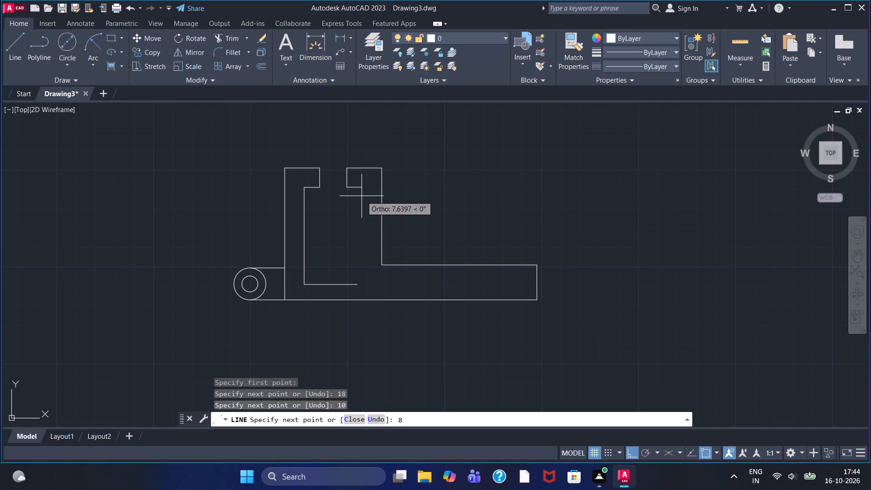
key(Return)
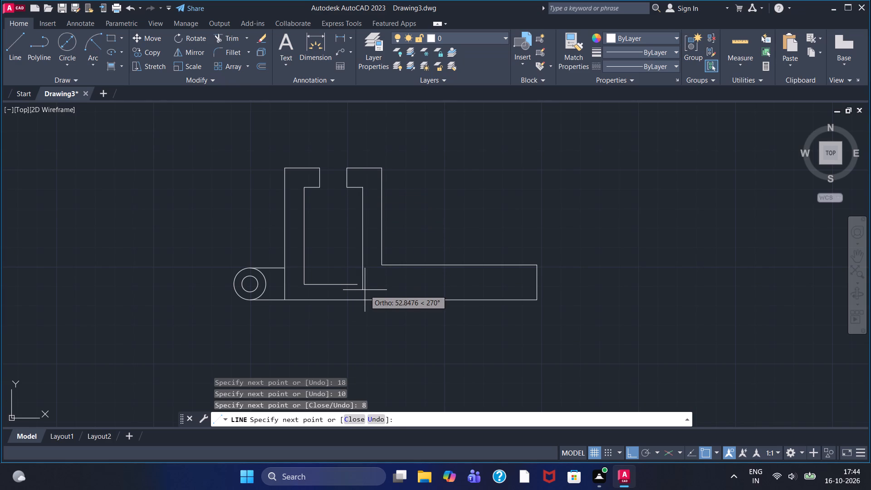
Continue from the right lip with an inner wall about 53 units straight down, ending just below the slot floor.
click(365, 290)
key(Escape)
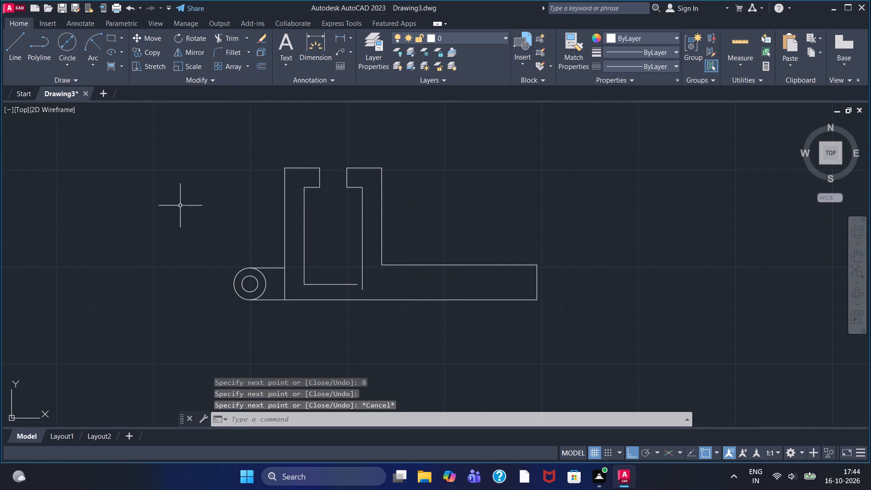
Extend the slot floor with a short horizontal line from its open end, crossing past the right inner wall.
click(10, 48)
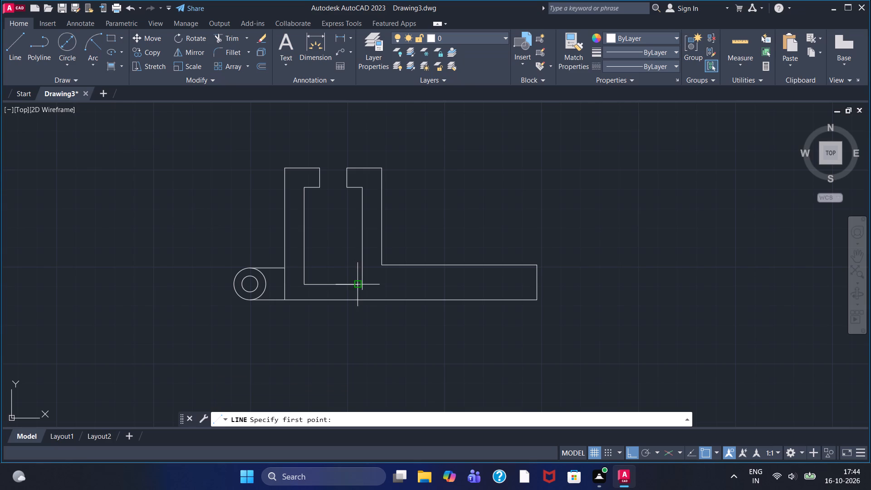
click(357, 284)
click(375, 285)
right_click(377, 285)
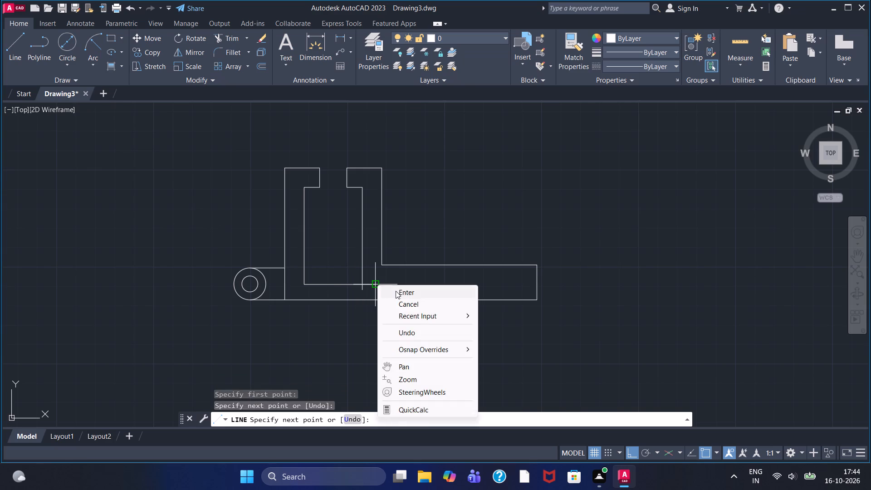
click(396, 291)
Trim the overshooting ends of the right inner wall and slot floor at the slot's lower-right corner.
scroll(381, 284, up, 2)
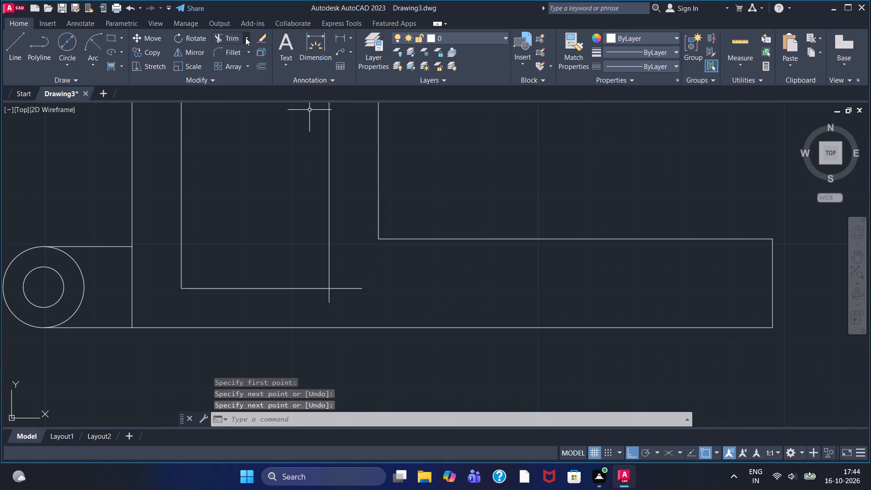
click(233, 37)
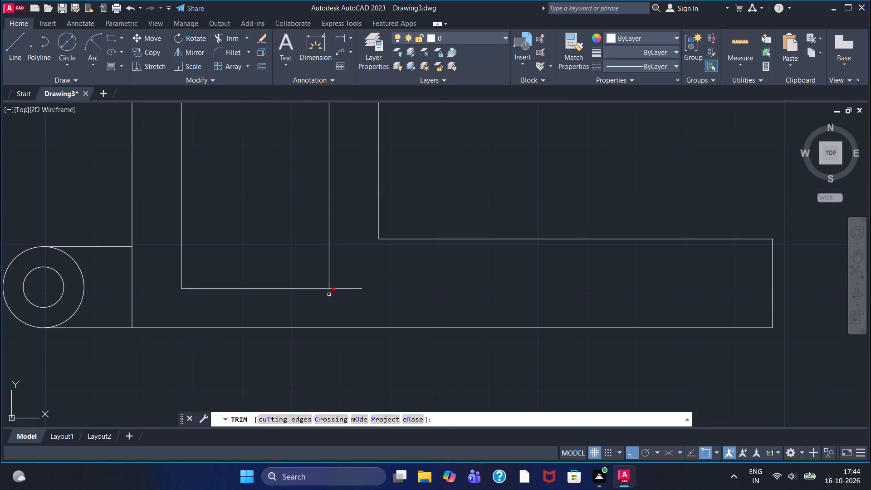
click(329, 294)
click(339, 289)
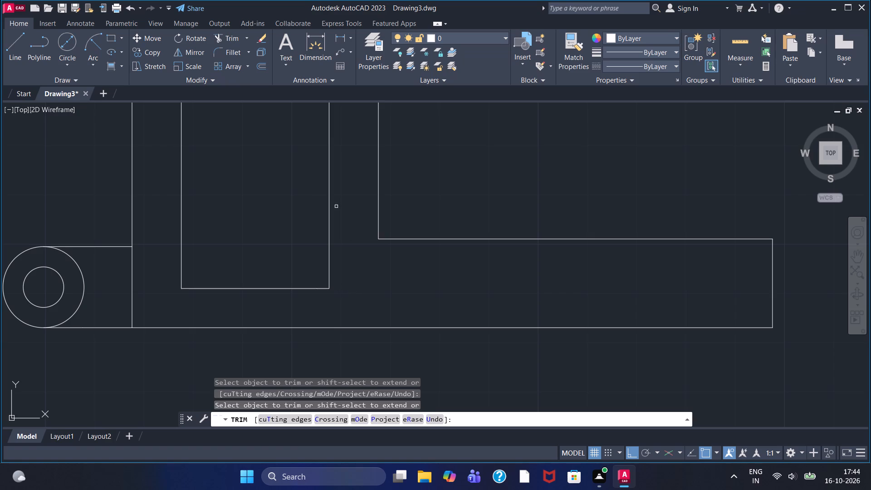
Draw a horizontal line about 40 units long across the slot, near the level of the base's top edge, starting inside the left wall.
scroll(304, 177, down, 2)
middle_drag(303, 177, 299, 203)
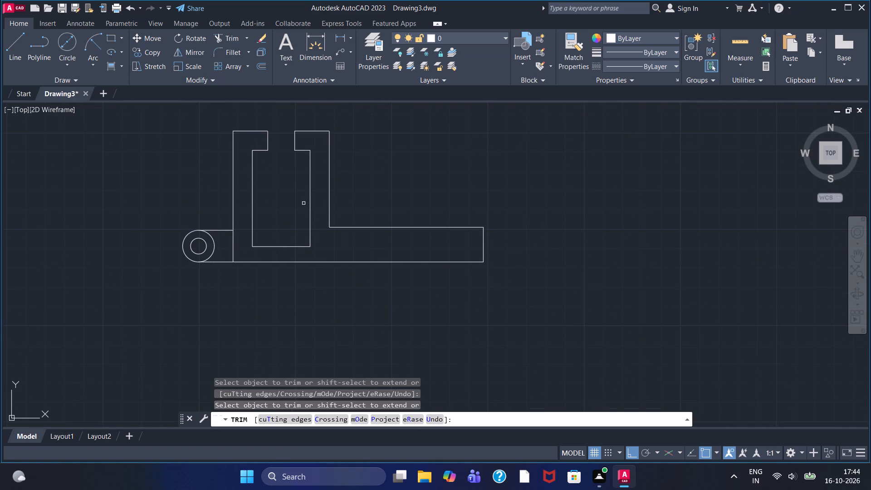
click(14, 63)
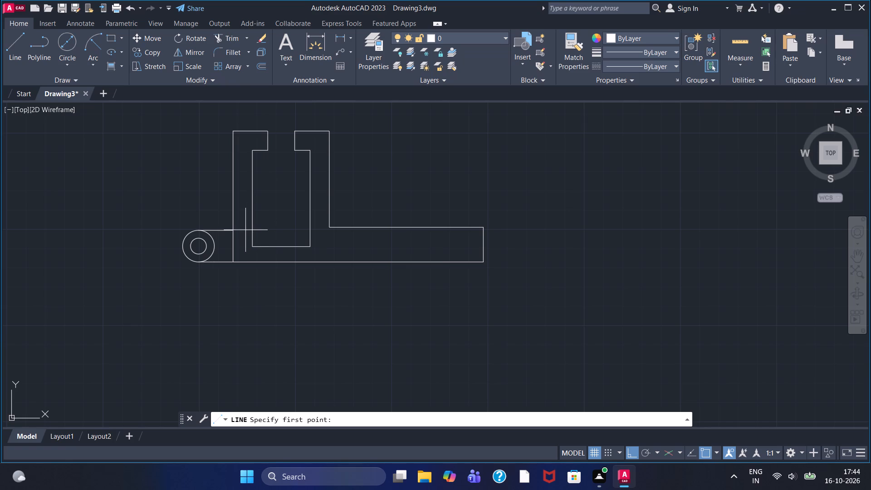
click(244, 229)
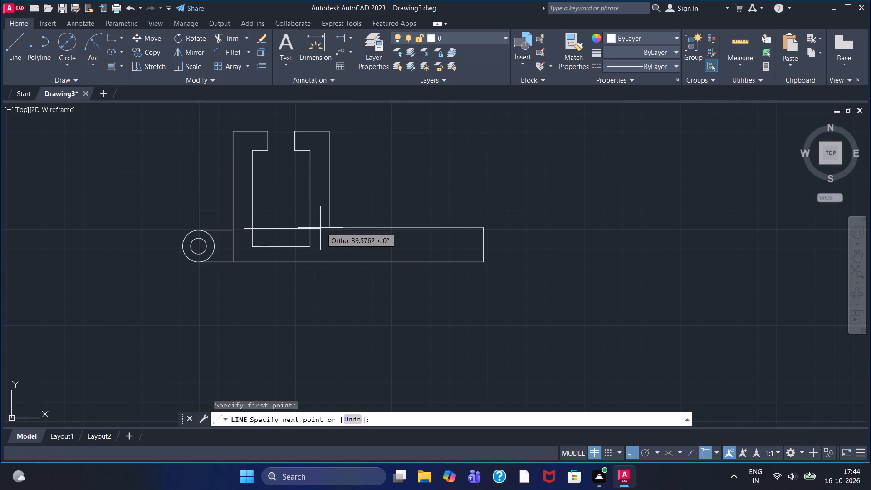
click(321, 228)
right_click(356, 192)
click(368, 196)
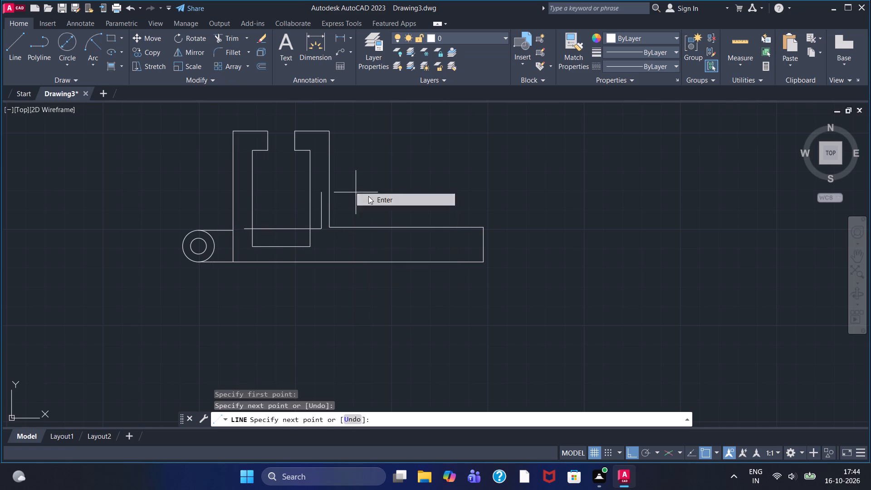
Start another line near the right end of the horizontal line crossing the slot.
click(8, 39)
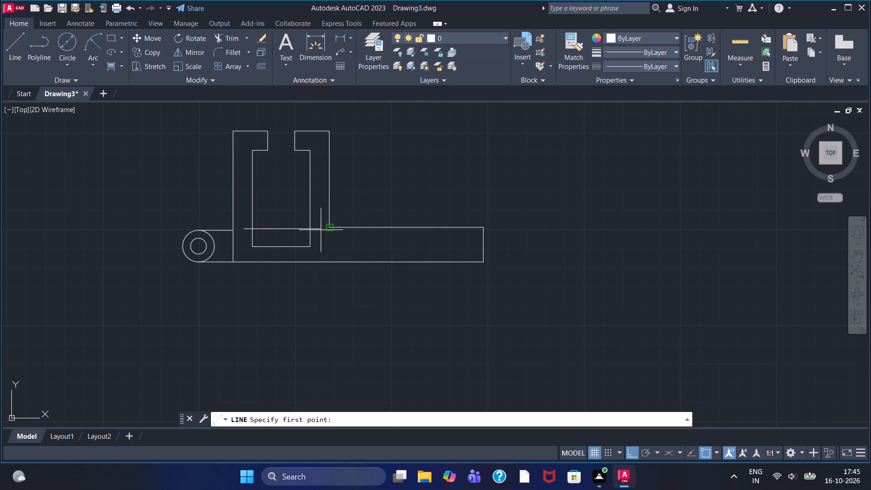
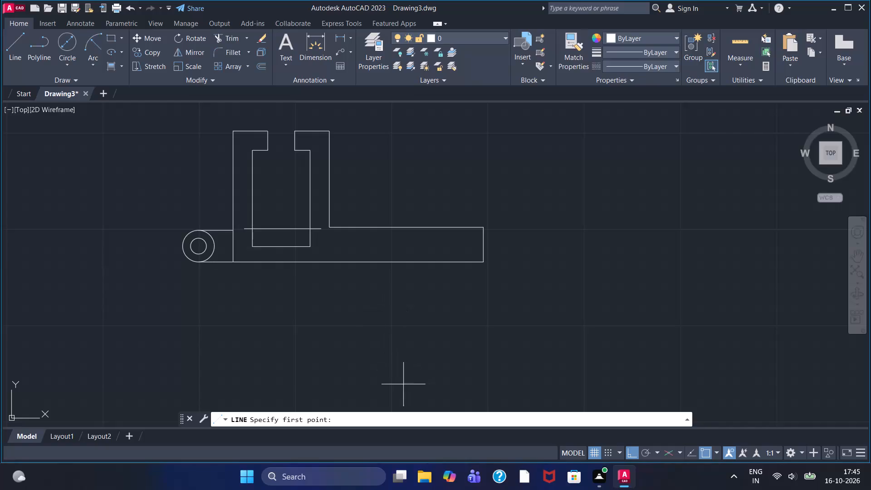
Draw a second horizontal line about 40 units long across the slot, slightly above the first one, overshooting both inner walls.
click(240, 216)
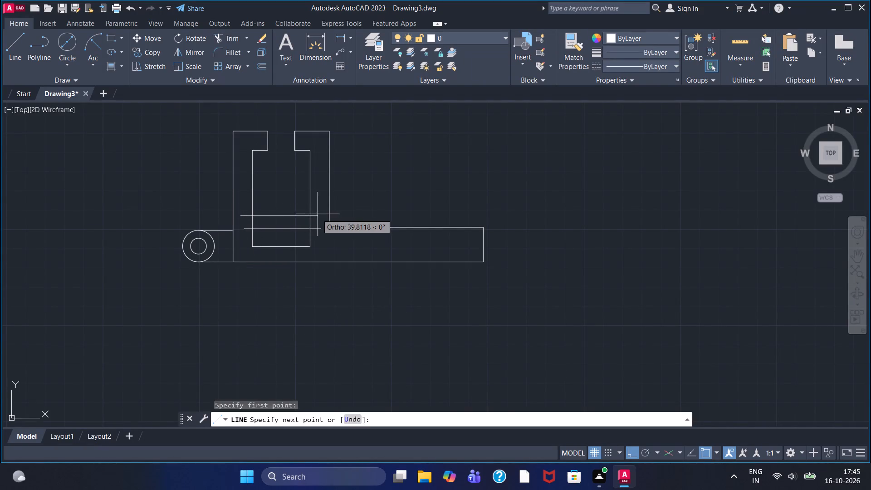
click(318, 215)
right_click(374, 191)
click(391, 194)
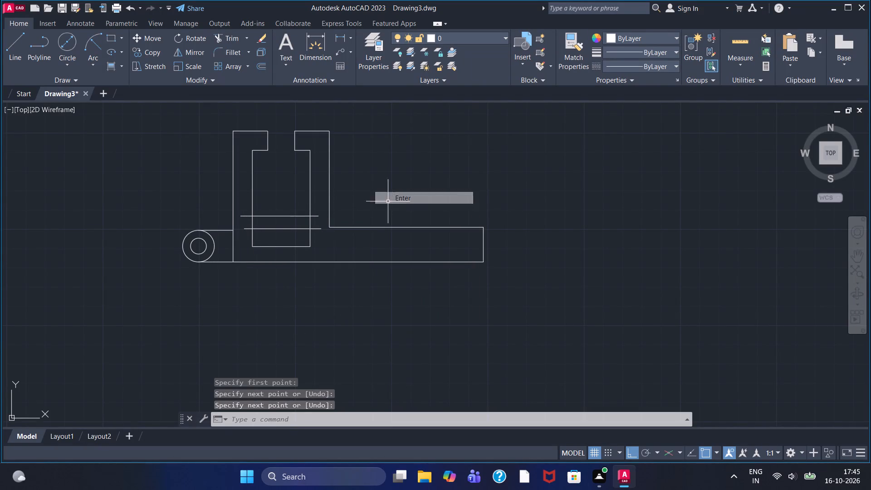
Trim the overshooting ends of both horizontal slot lines back to the left and right inner walls.
click(231, 41)
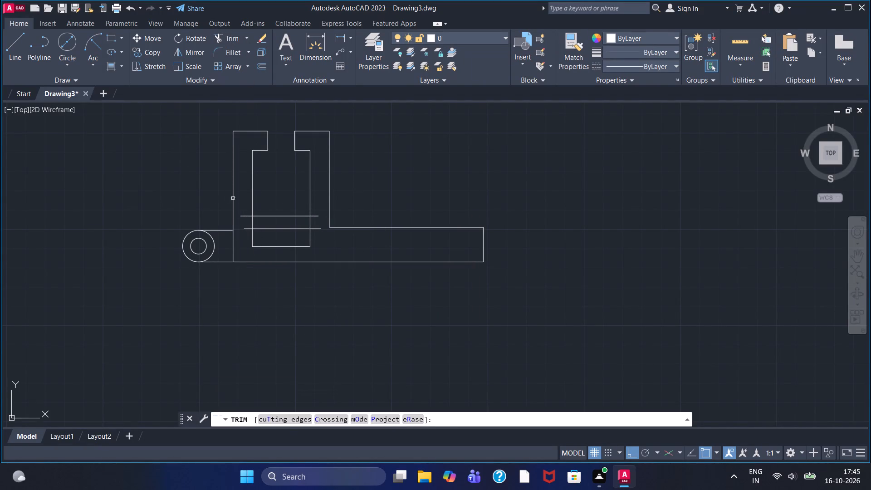
click(247, 217)
click(248, 228)
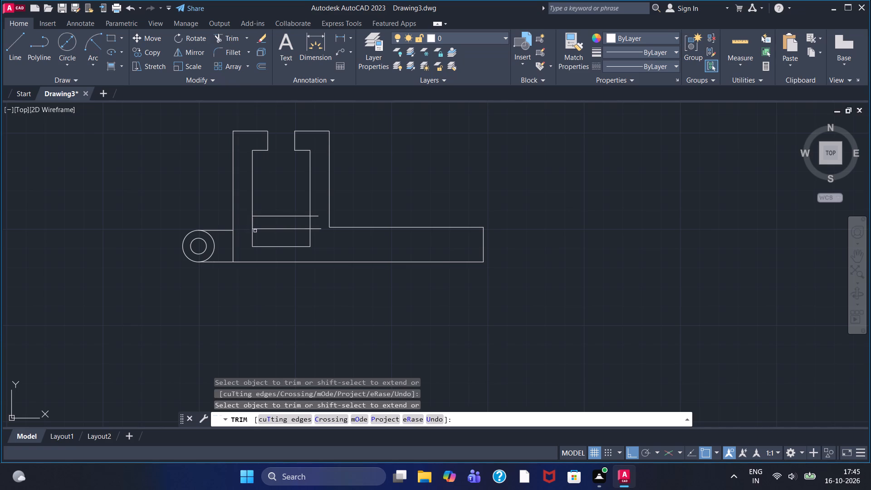
click(316, 216)
click(317, 228)
Draw a line 3 units up from the corner where block meets base, continuing about 32 units right along the base.
click(7, 58)
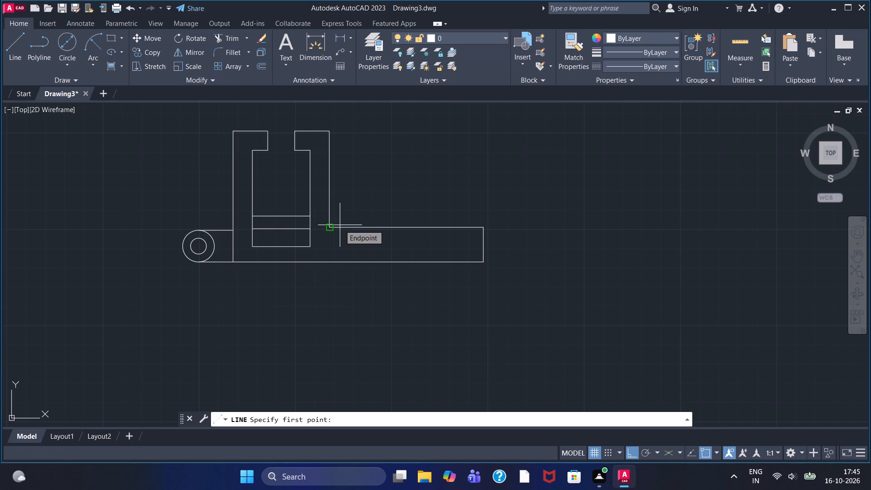
click(336, 226)
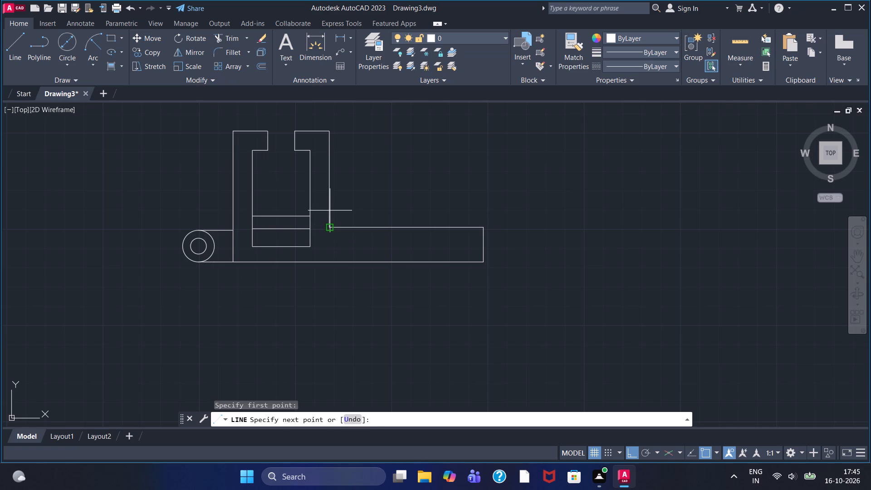
key(3)
key(Return)
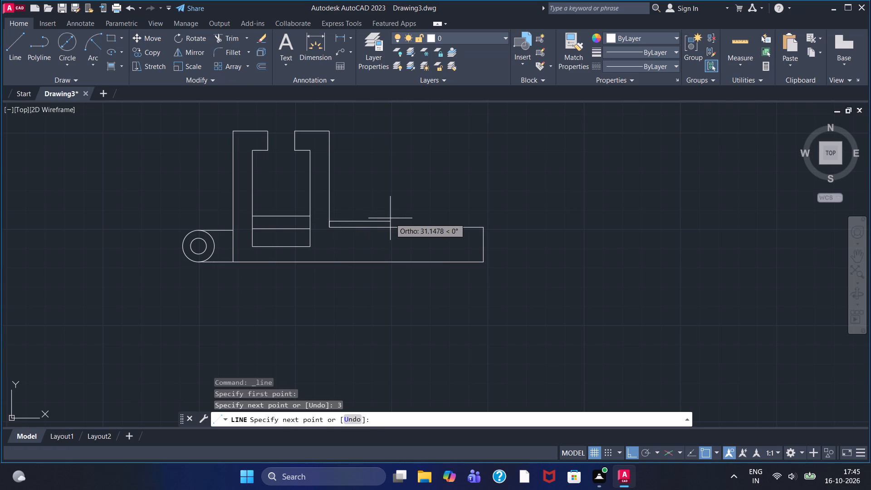
click(391, 218)
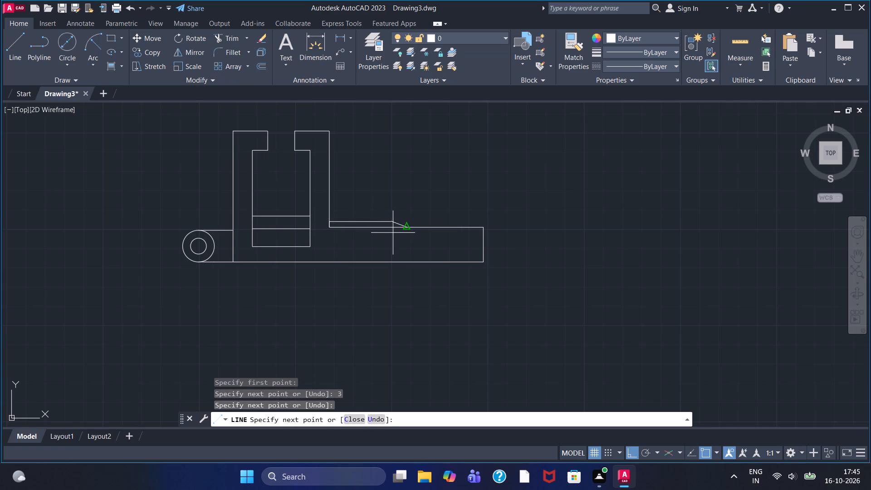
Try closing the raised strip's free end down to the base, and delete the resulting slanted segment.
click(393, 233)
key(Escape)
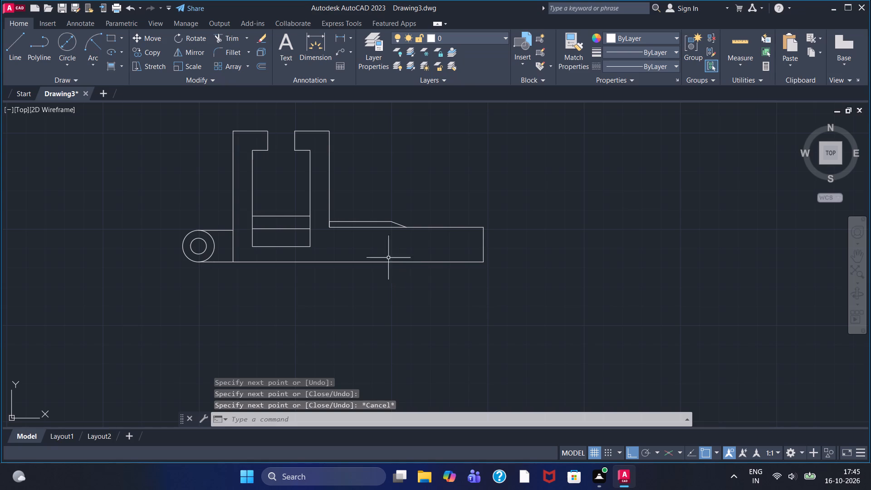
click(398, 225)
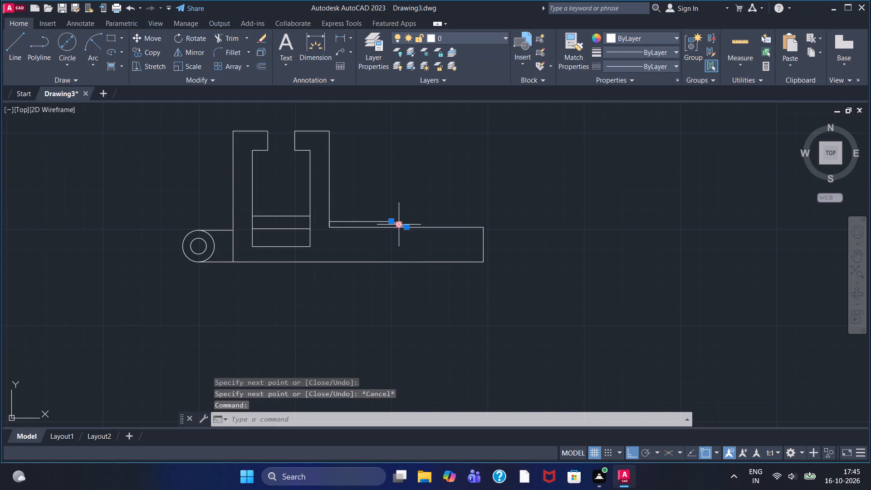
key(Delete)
Draw a vertical line from the raised strip's free end down past the base's top edge.
click(16, 55)
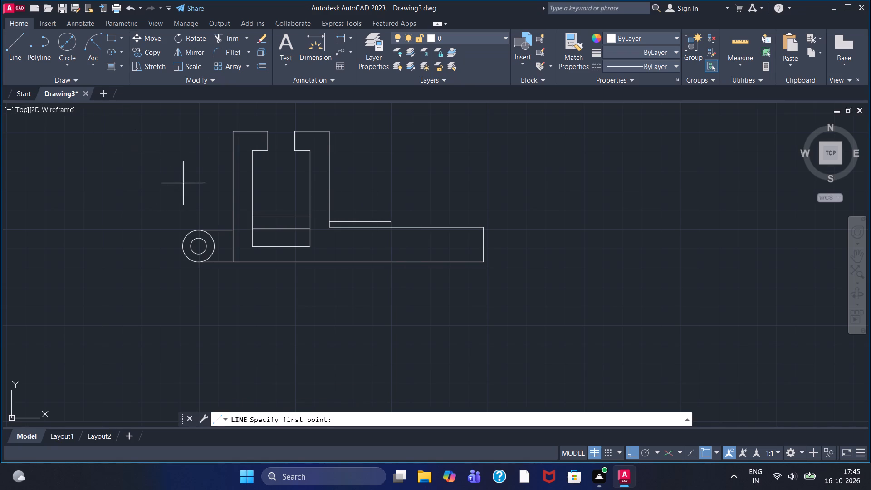
click(391, 220)
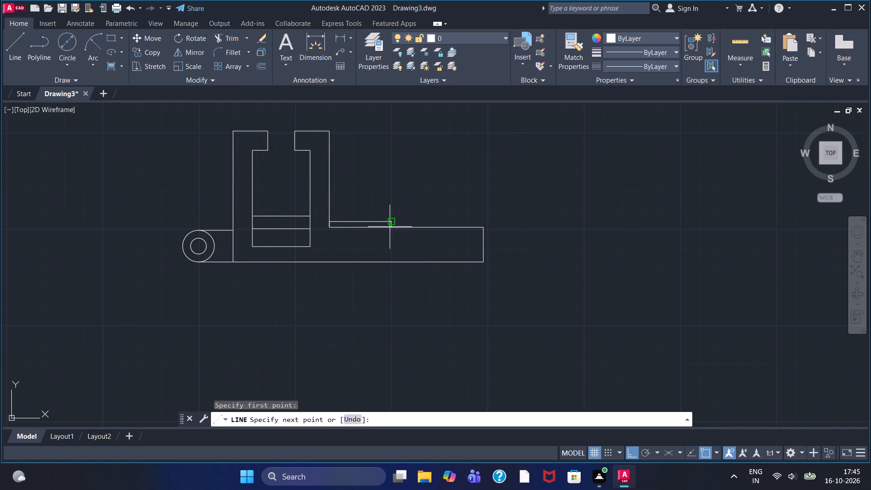
click(387, 239)
key(Escape)
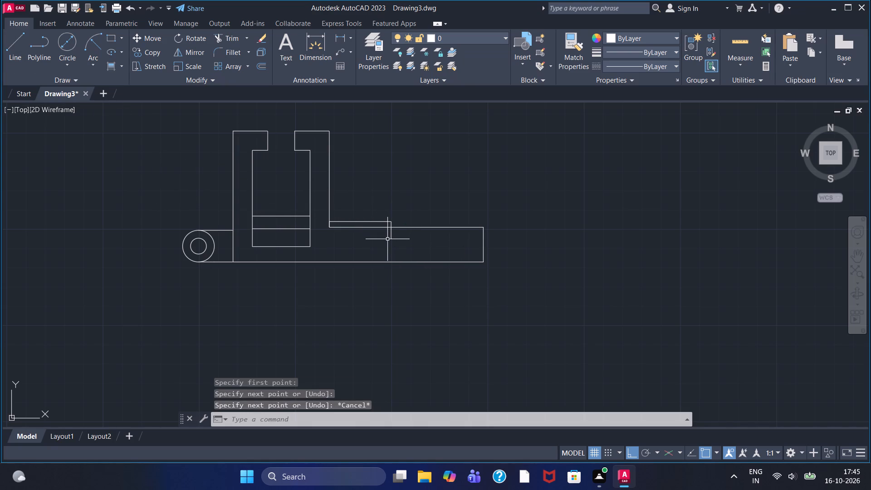
Draw a second raised strip from the base's top-right corner: 5 units left, 3 up, further left, and down past the base's top edge.
click(15, 38)
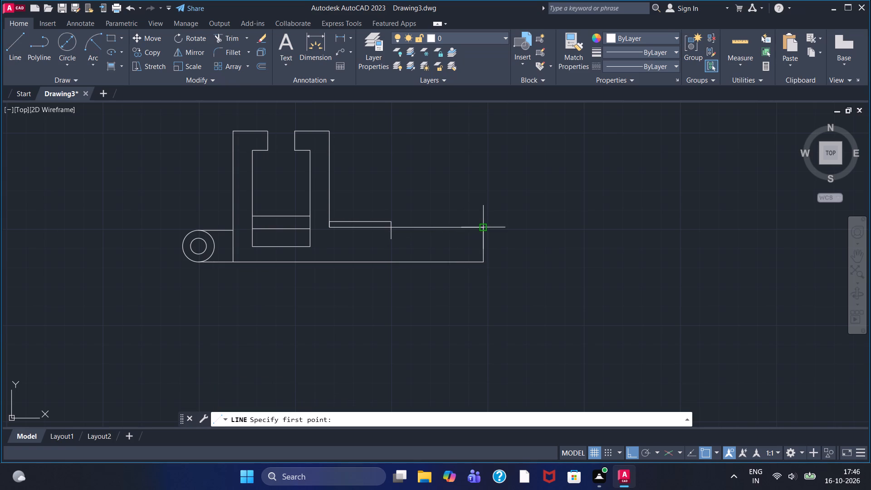
click(483, 224)
key(5)
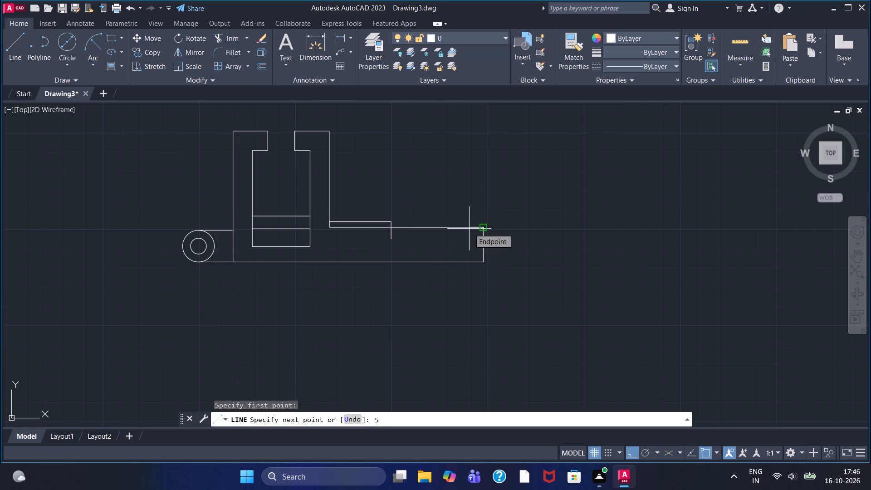
key(Return)
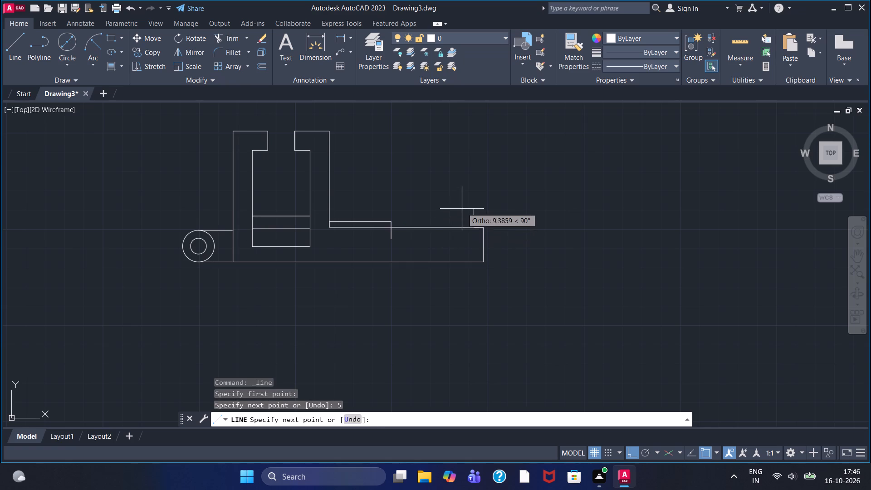
key(3)
key(Return)
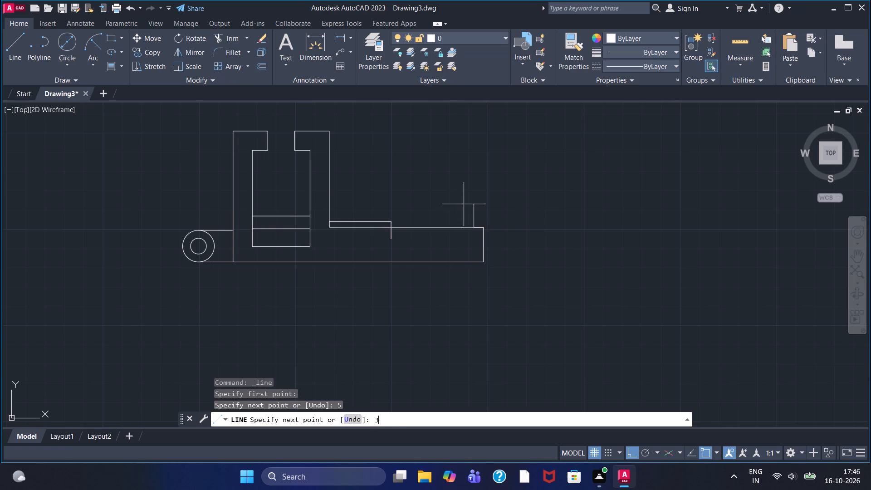
click(424, 218)
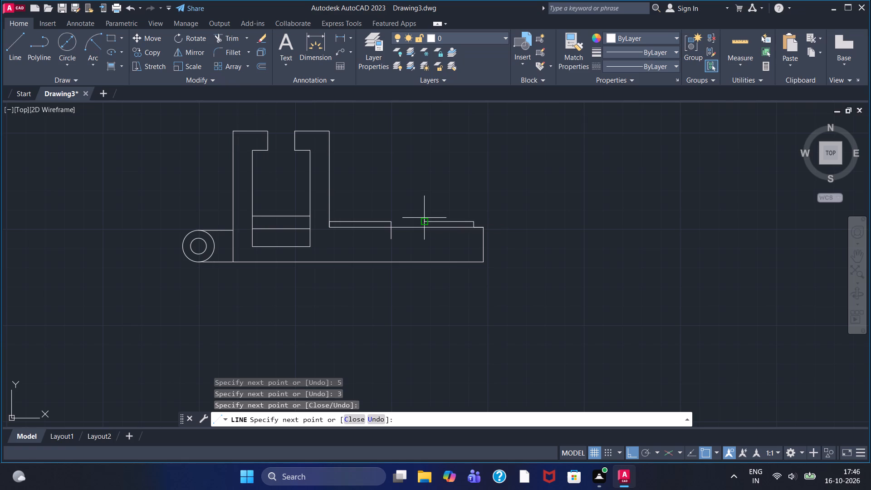
click(425, 240)
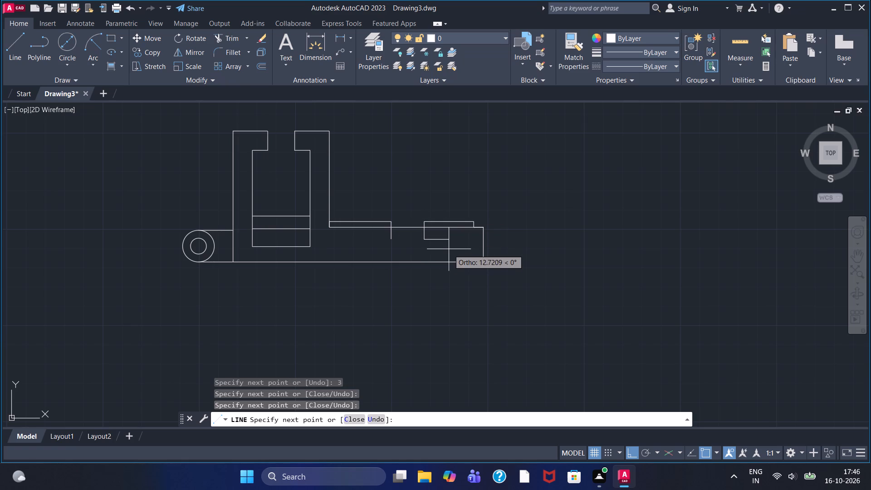
right_click(449, 249)
click(461, 251)
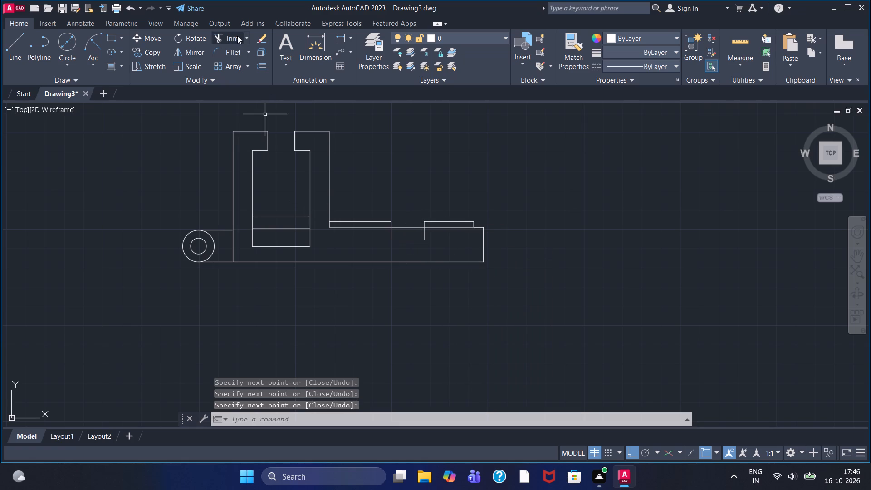
Trim the ends of both strips' inner vertical lines that extend below the base's top edge.
click(235, 35)
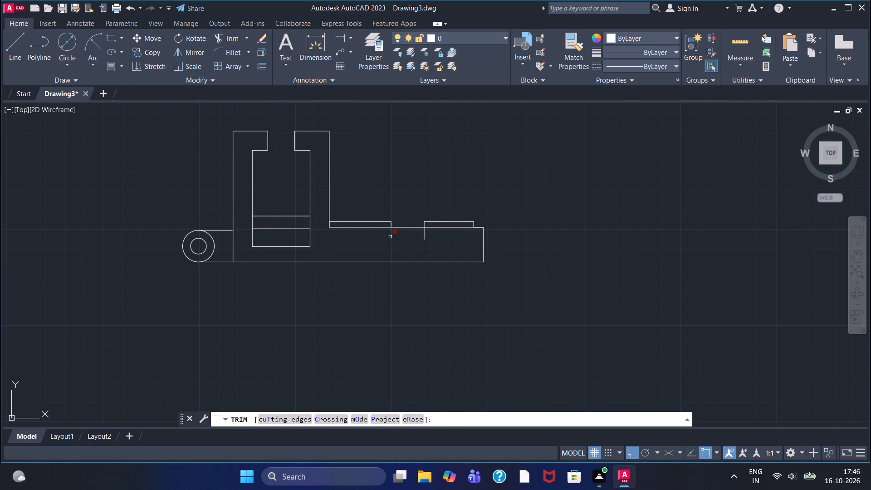
click(390, 237)
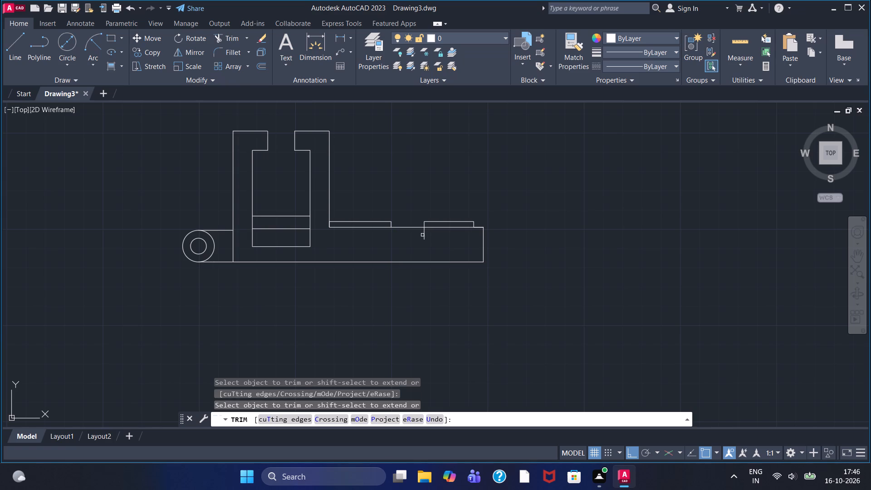
click(422, 235)
click(431, 235)
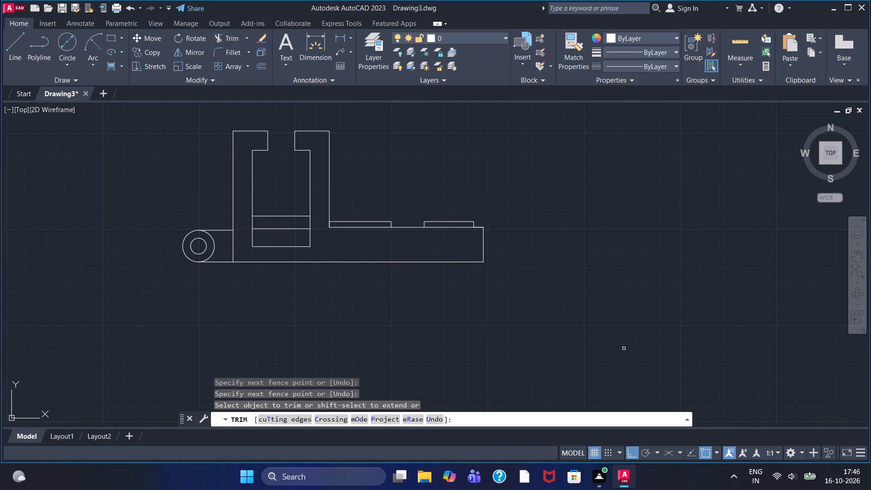
Draw a closed rectangle of lines, 140 units wide and 36 high, below the existing view, starting under the hole's centre.
scroll(333, 289, down, 1)
middle_drag(352, 326, 352, 268)
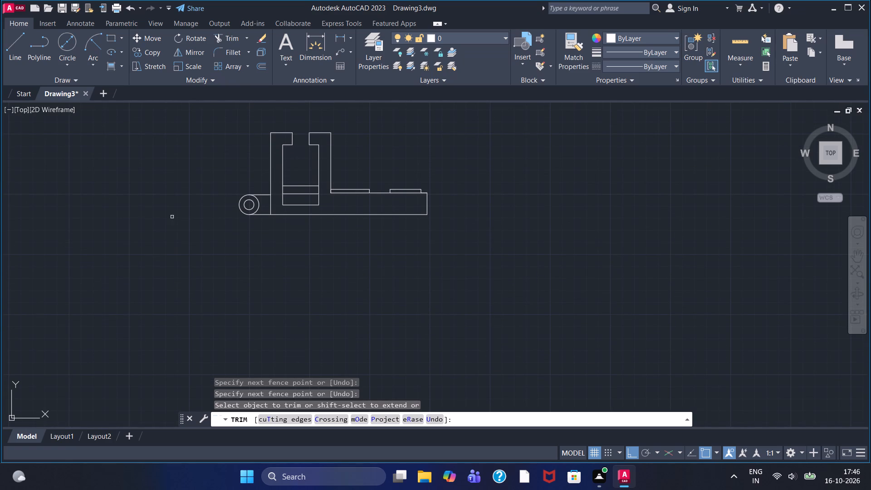
click(638, 63)
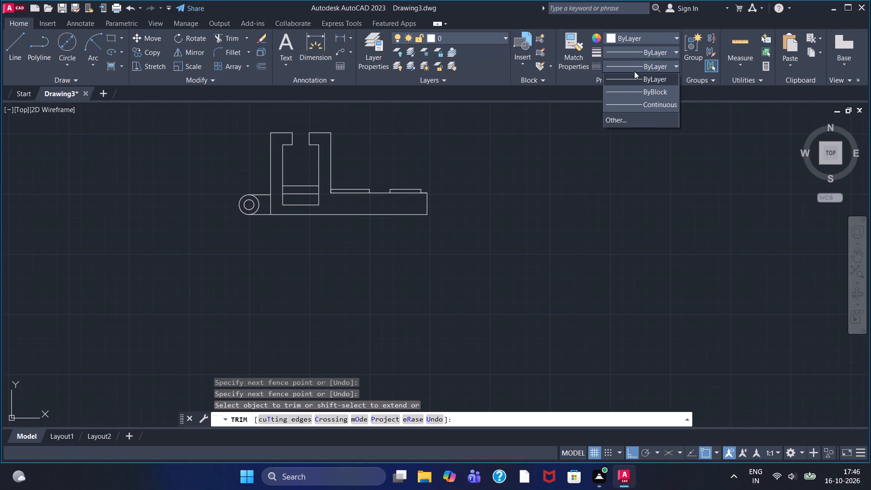
click(608, 157)
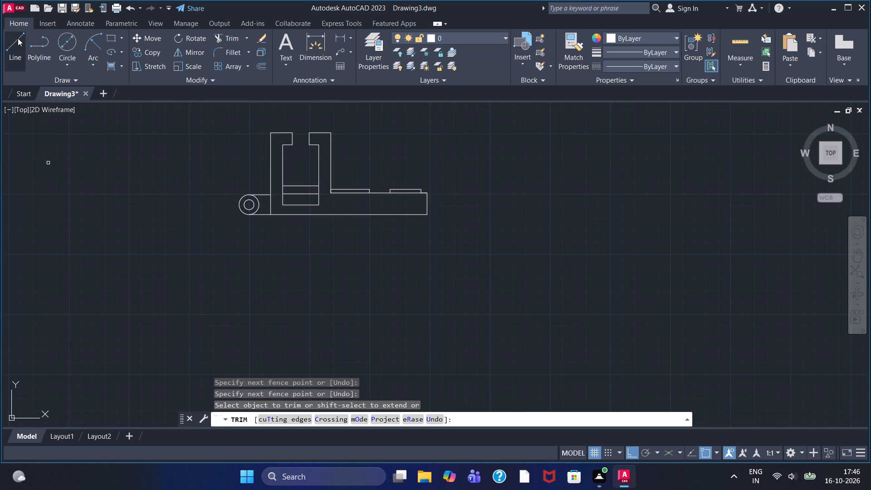
click(18, 38)
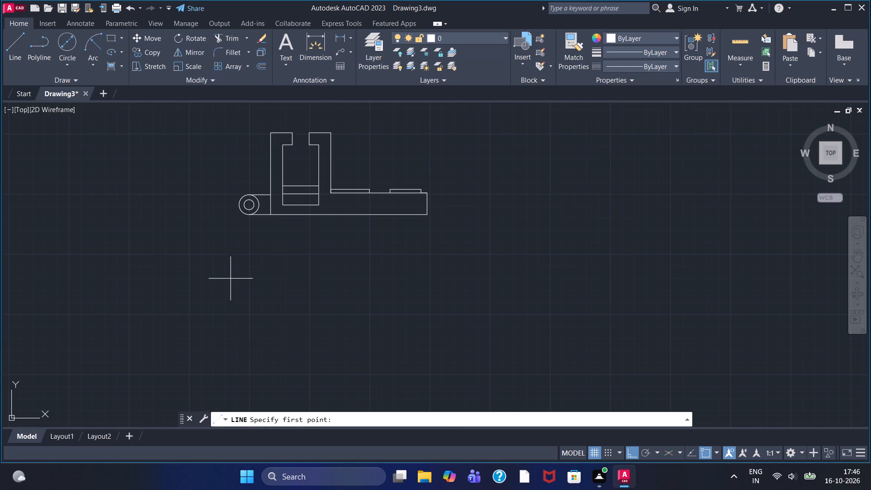
click(249, 289)
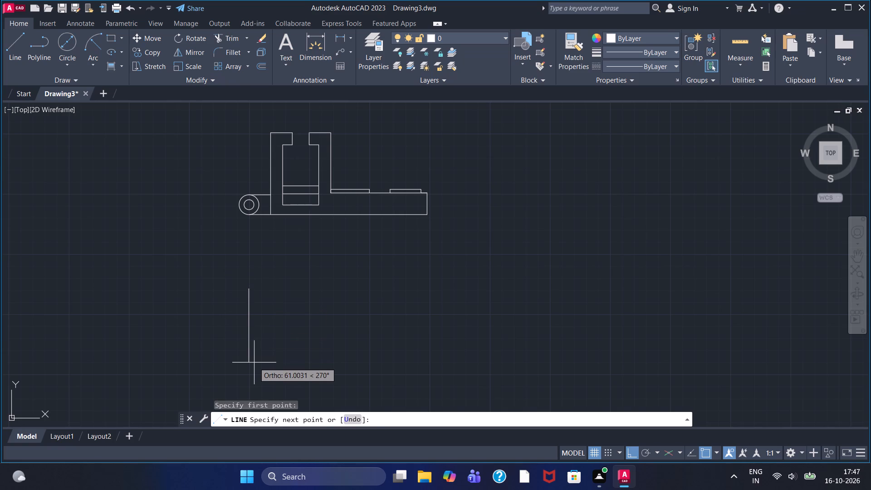
text(36)
key(Return)
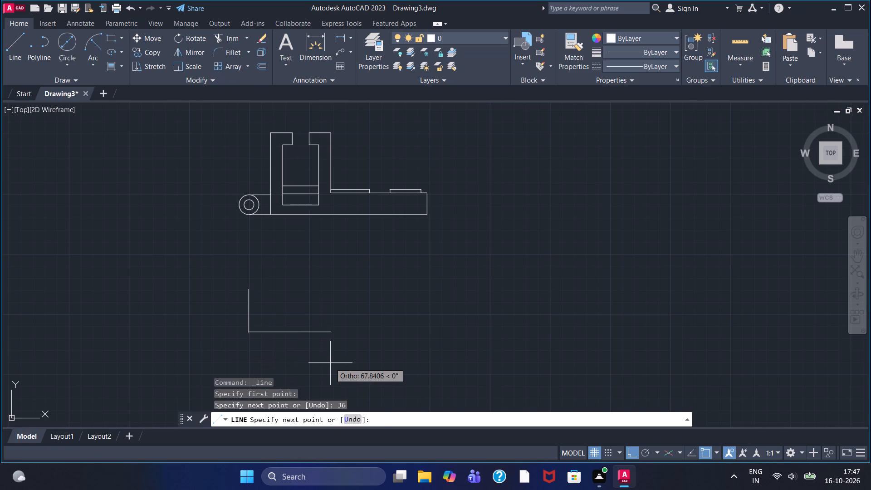
text(140)
key(Return)
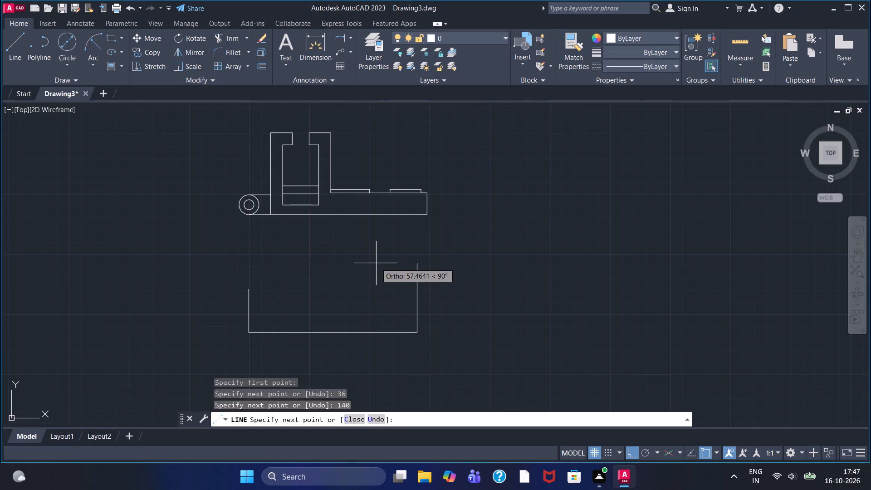
text(36)
key(Return)
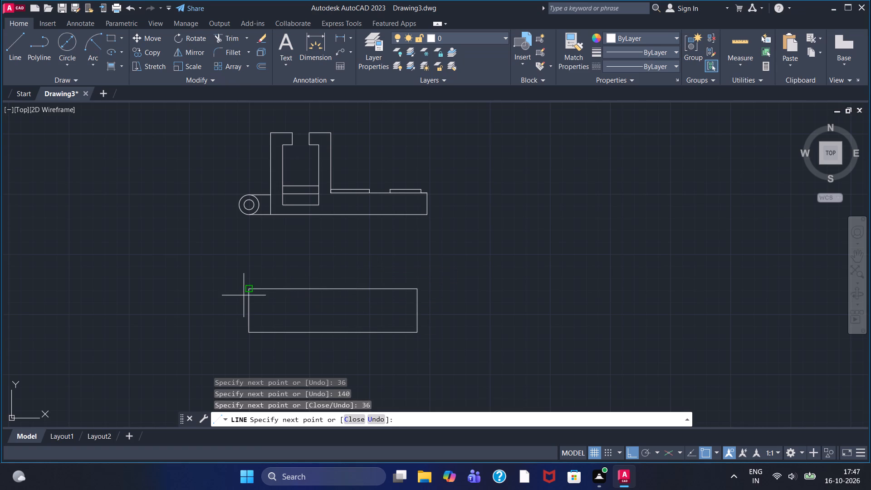
click(250, 293)
right_click(141, 284)
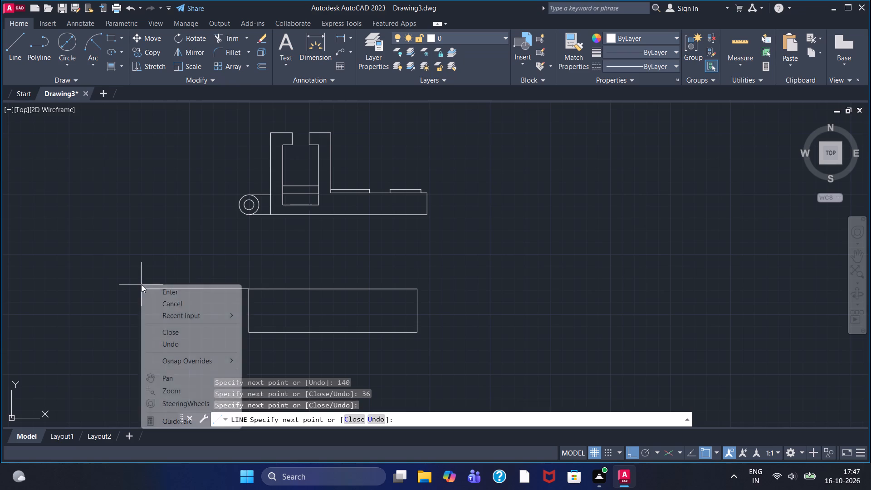
click(184, 295)
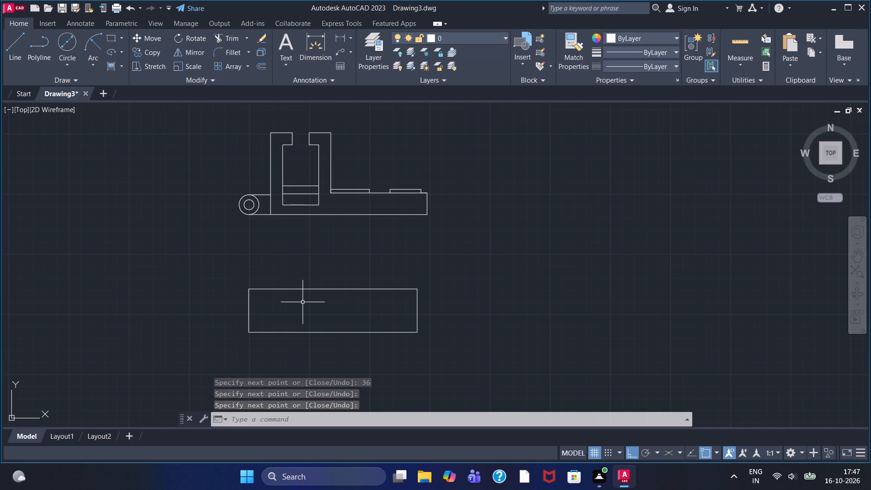
Load the ACAD_ISO02W100 dashed linetype and make it the current linetype for new lines.
scroll(303, 302, down, 1)
scroll(303, 302, up, 3)
middle_drag(302, 306, 346, 235)
scroll(346, 235, down, 1)
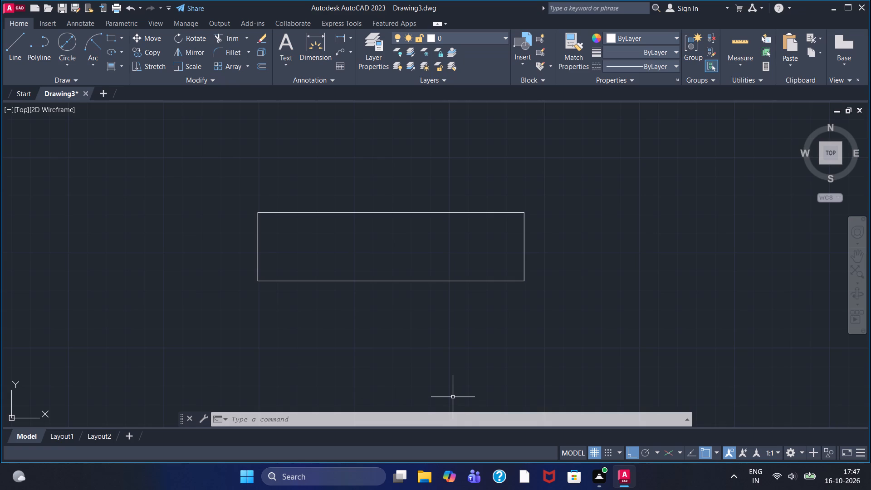
click(635, 69)
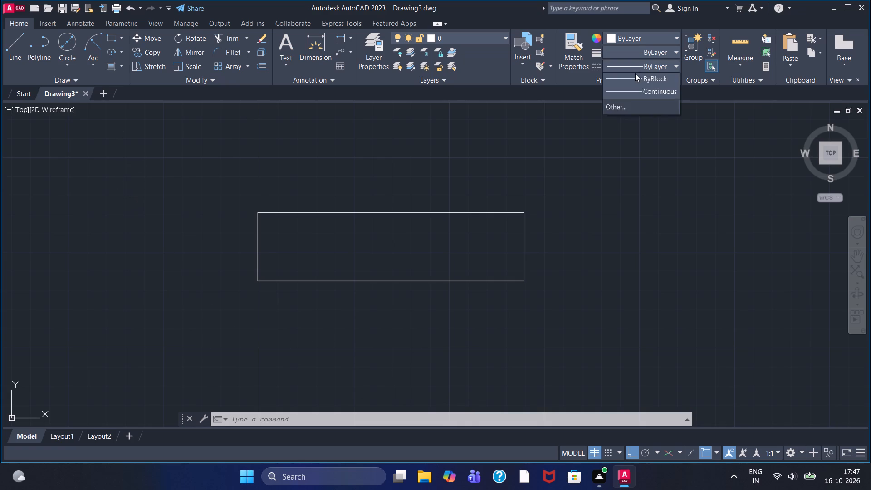
click(637, 119)
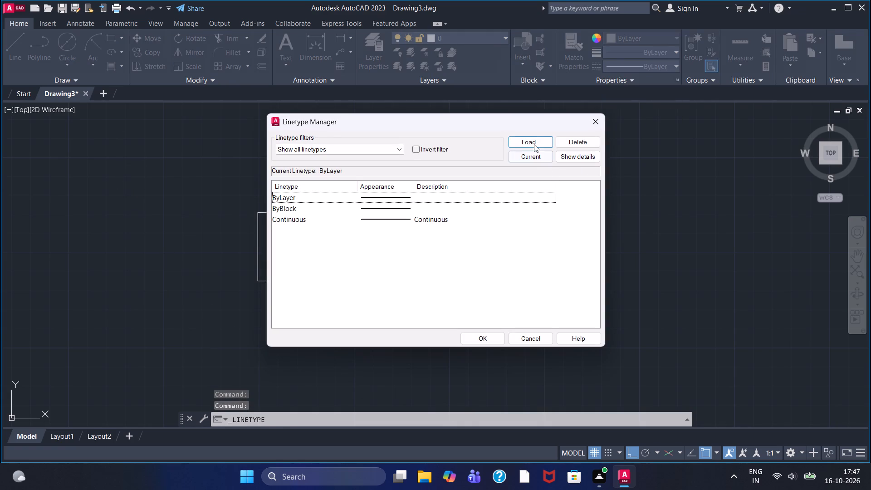
click(534, 144)
click(475, 214)
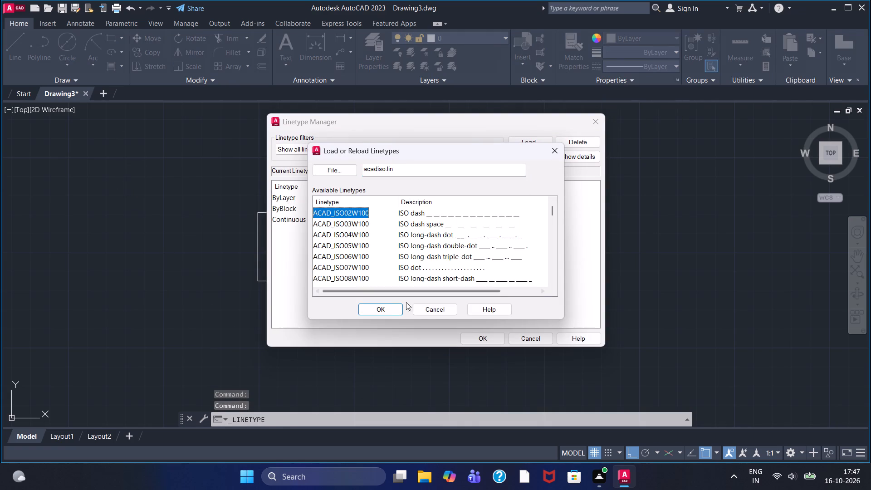
click(383, 312)
click(457, 217)
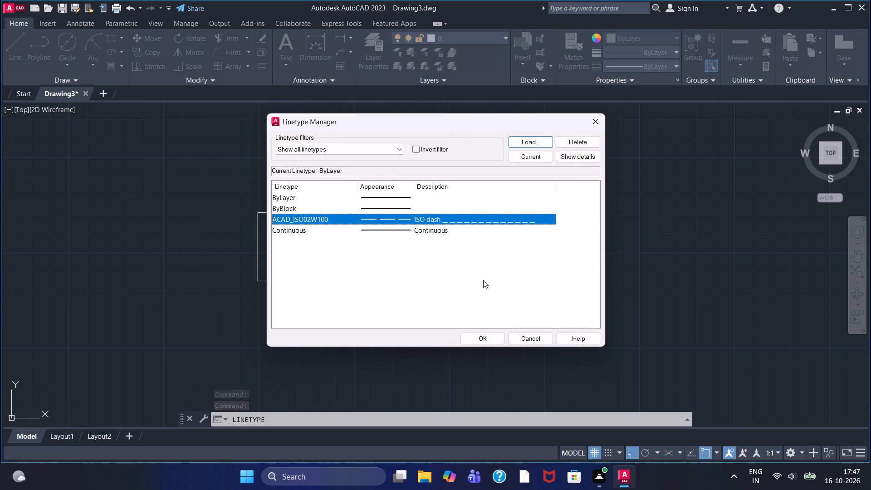
click(485, 343)
double_click(19, 54)
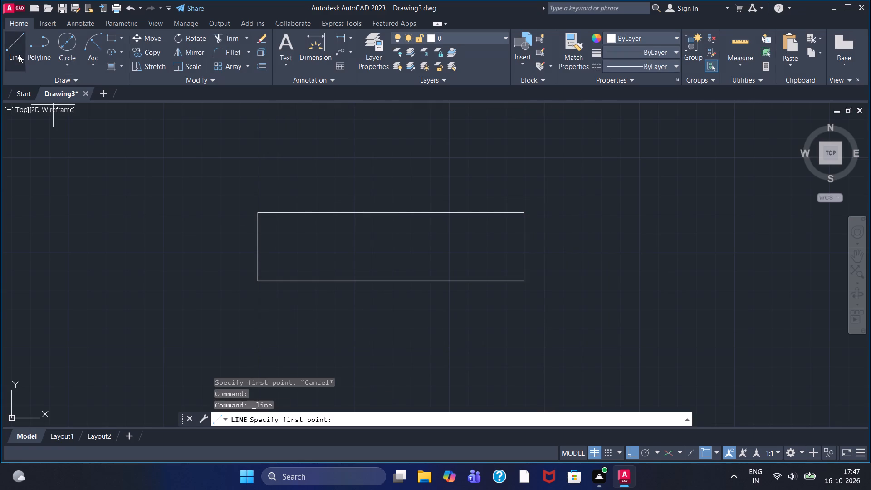
click(616, 61)
click(625, 100)
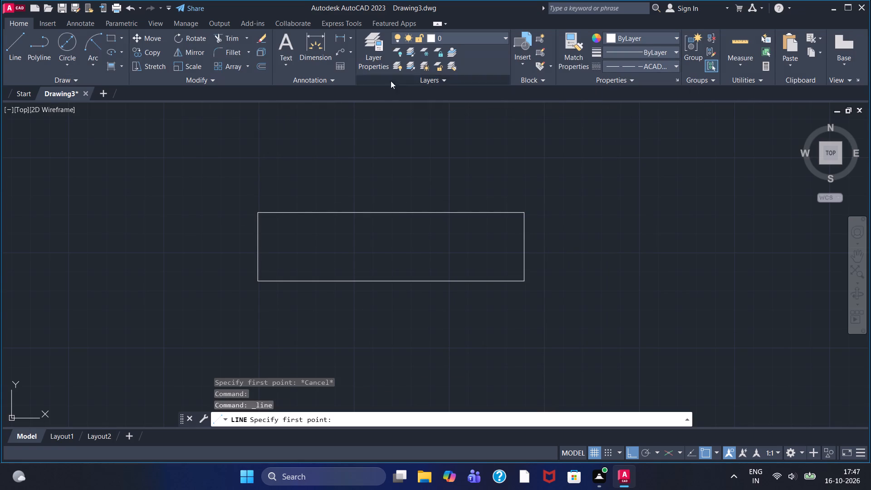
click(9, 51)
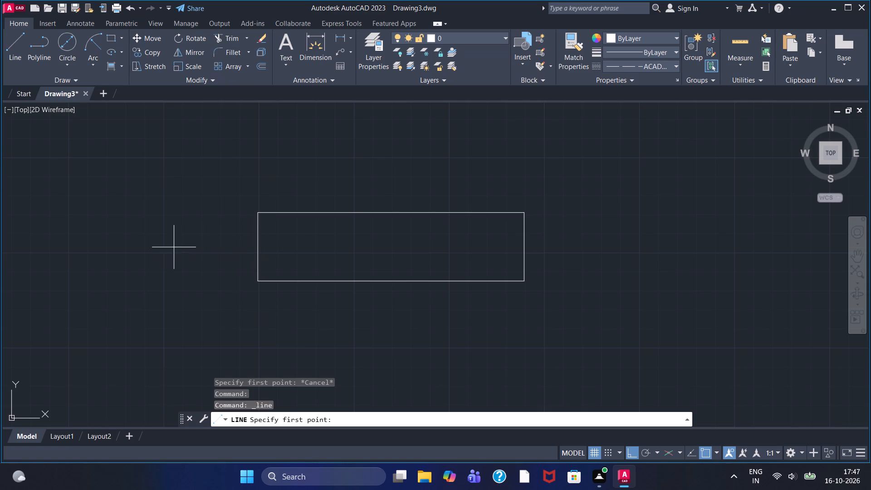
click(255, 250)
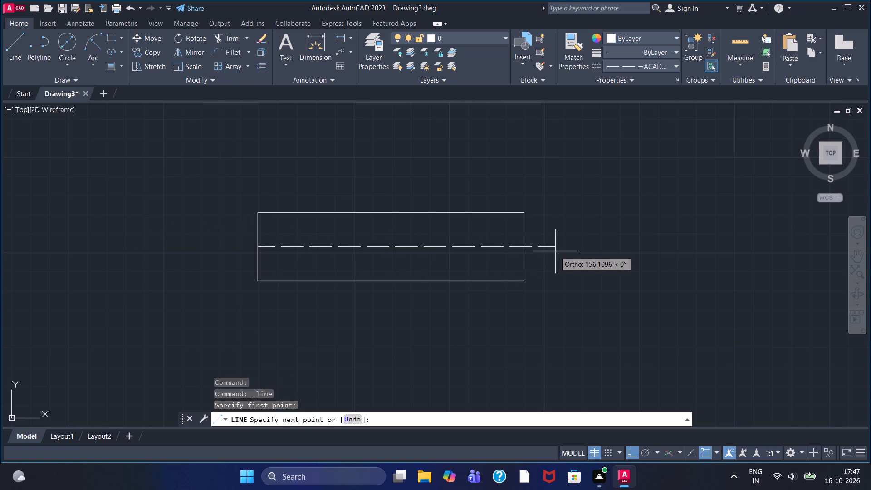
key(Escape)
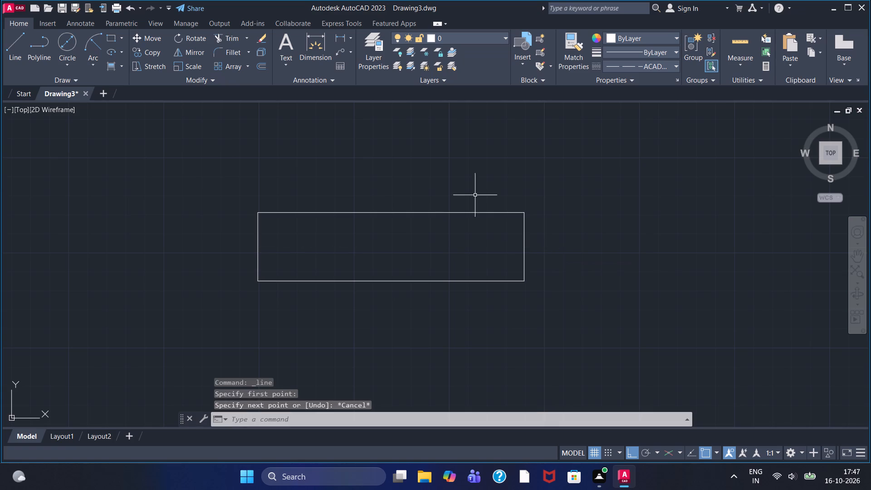
Draw a horizontal dashed centre line from the midpoint of the lower rectangle's right edge through and past its left edge.
click(10, 51)
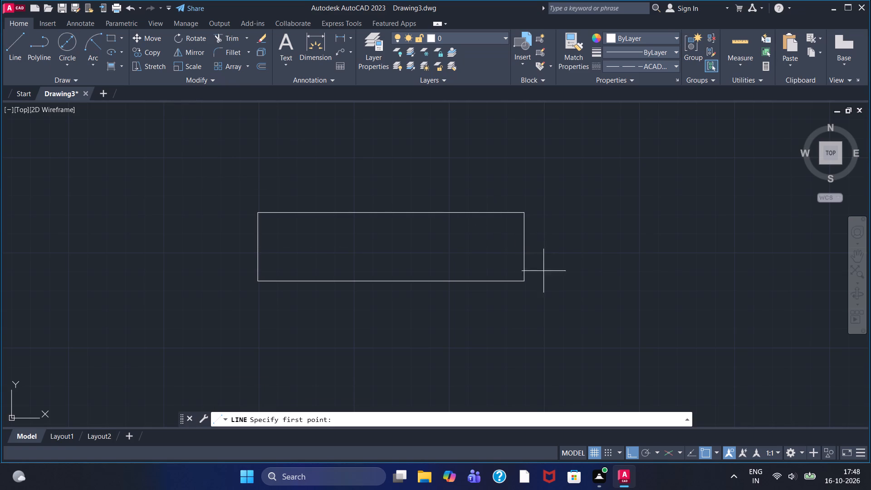
click(526, 249)
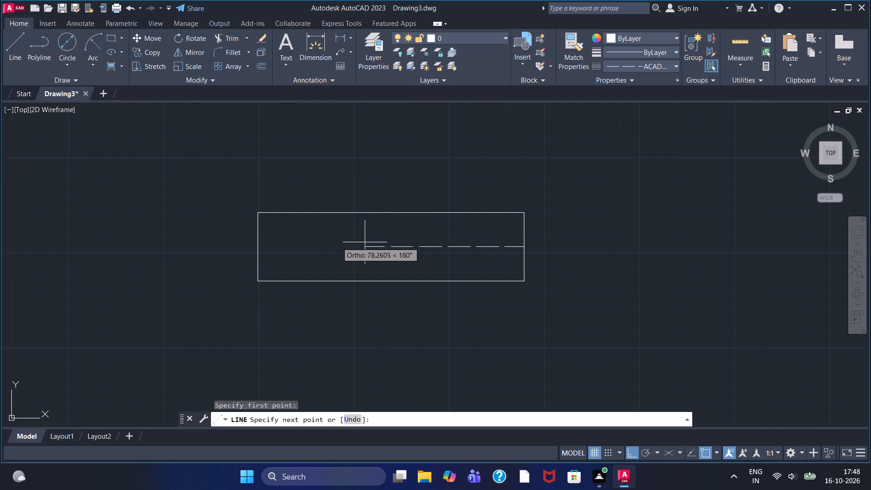
click(172, 243)
key(Escape)
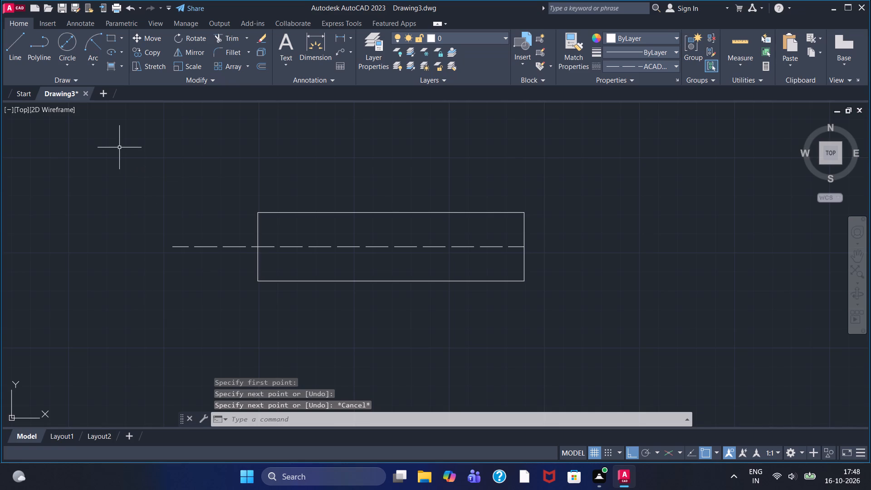
With linetype ByLayer, draw lines from the rectangle's left-edge midpoint: 6 units up, 18 left, 12 down, and right past the left edge.
double_click(18, 51)
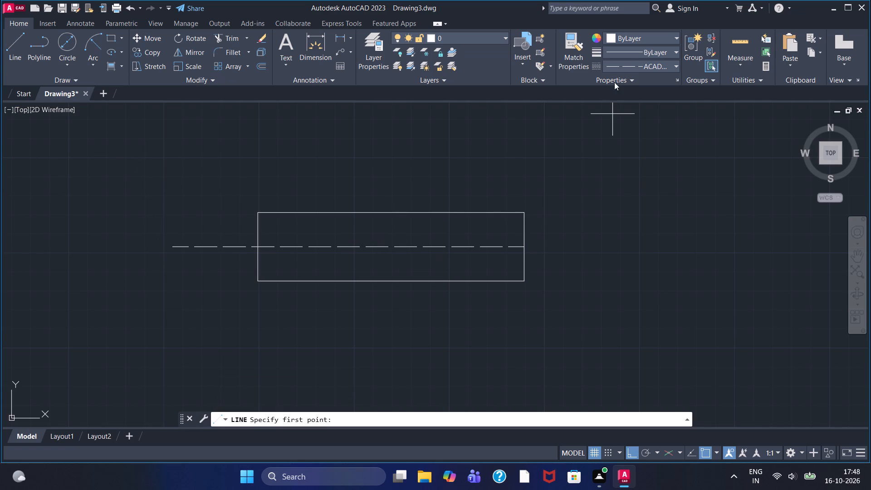
click(631, 63)
click(640, 79)
click(15, 44)
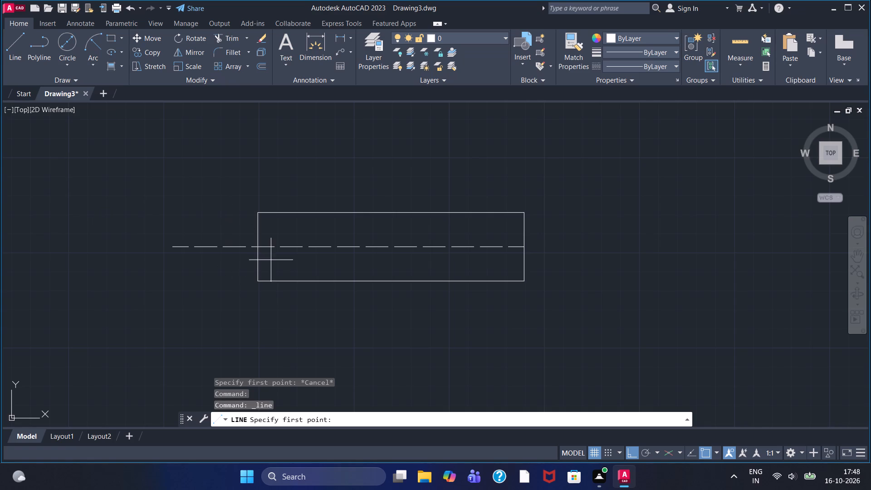
click(254, 247)
key(6)
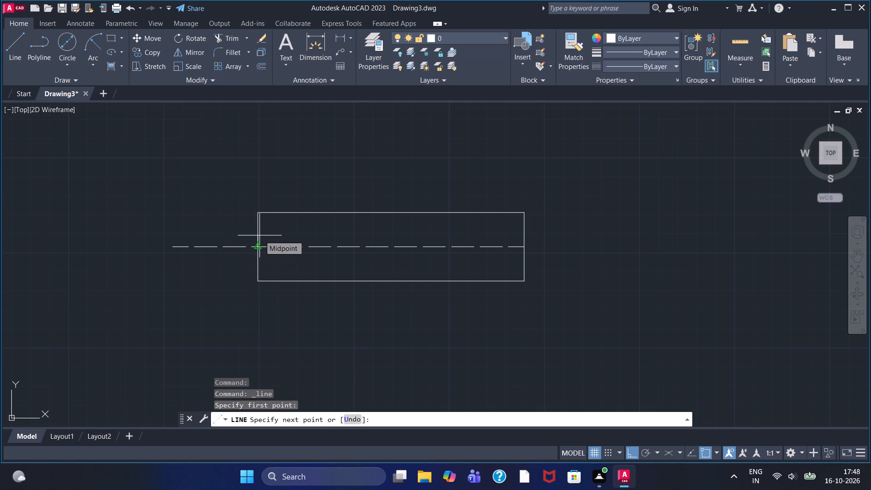
key(Return)
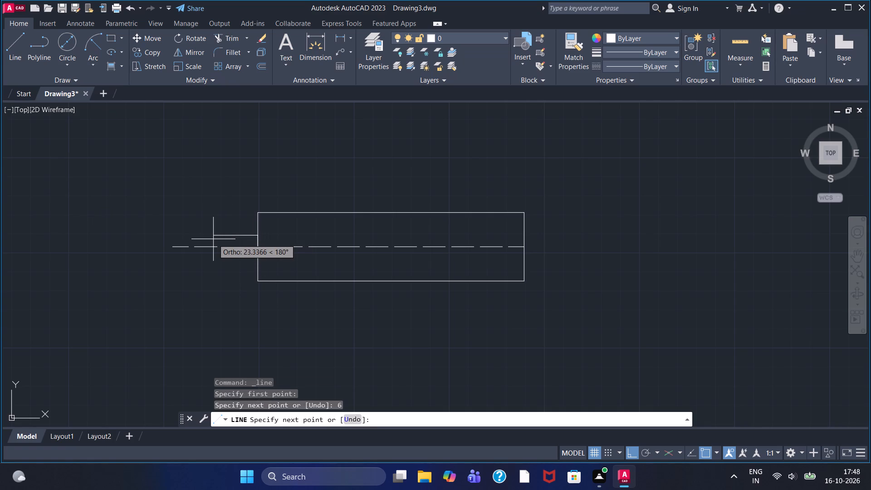
text(18)
key(Return)
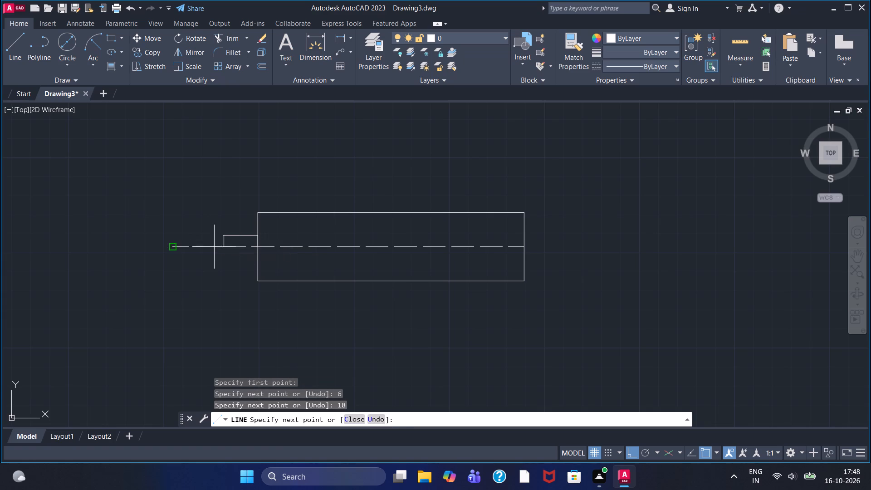
text(12)
key(Return)
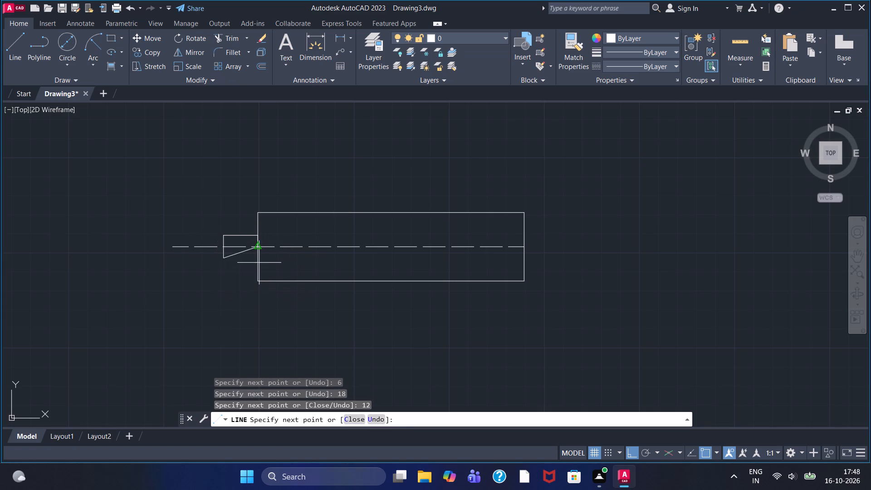
click(267, 264)
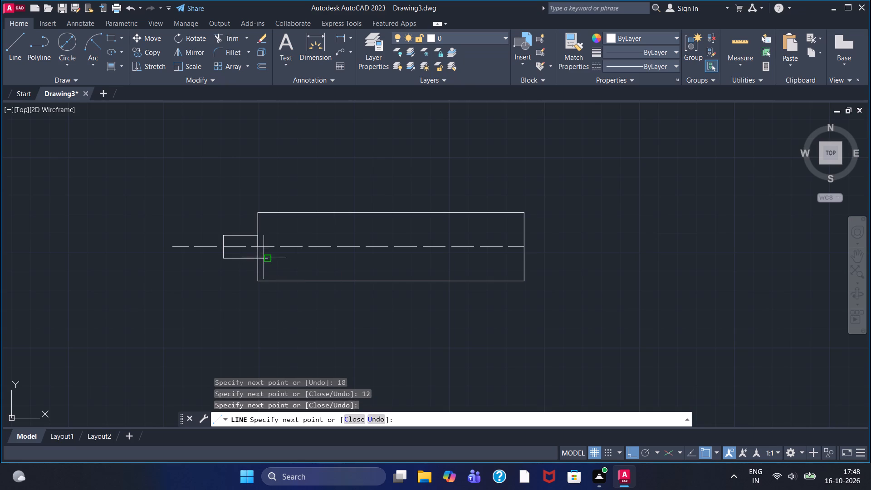
right_click(279, 260)
click(283, 267)
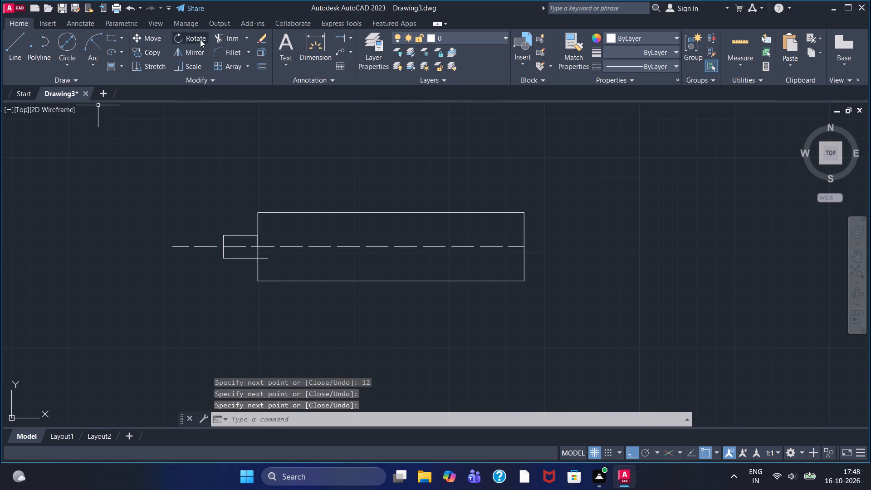
Trim the end of the small block's bottom line that extends inside the rectangle.
click(219, 32)
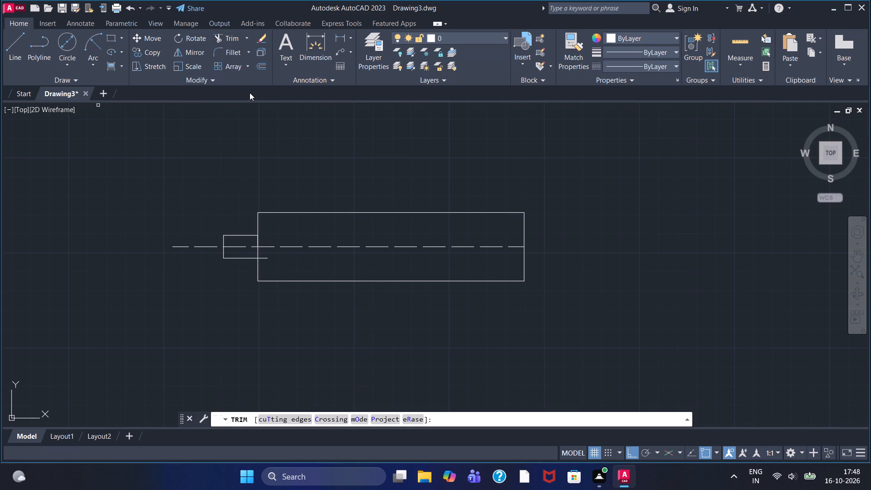
click(263, 257)
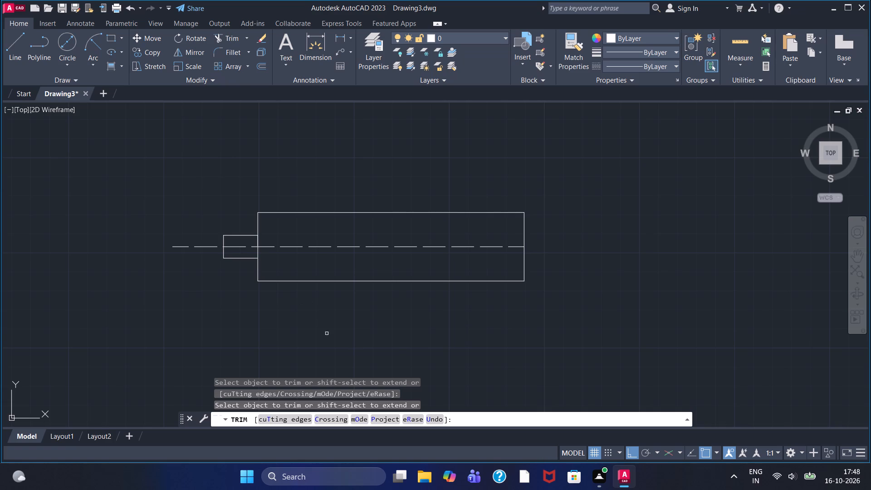
Draw lines from the rectangle's top-left corner: 10 units right, 19.5 up, 30 right, 75 down, 30 left, and back up to the top edge.
click(9, 52)
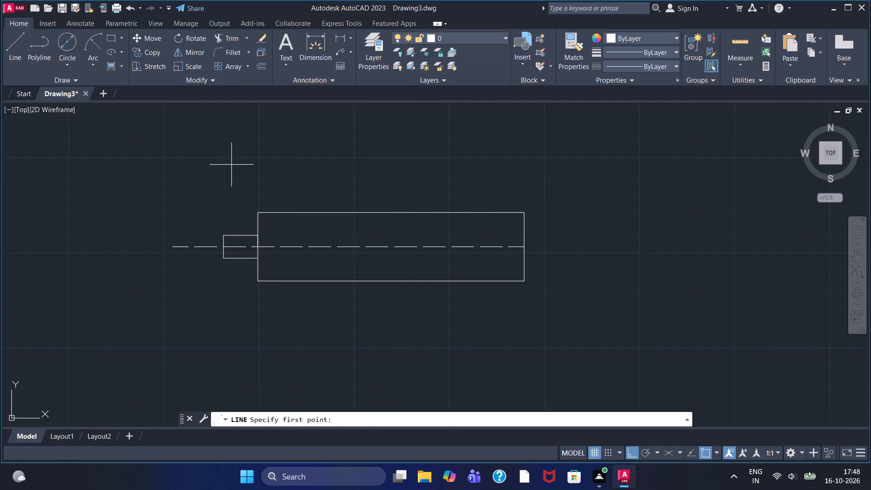
click(258, 213)
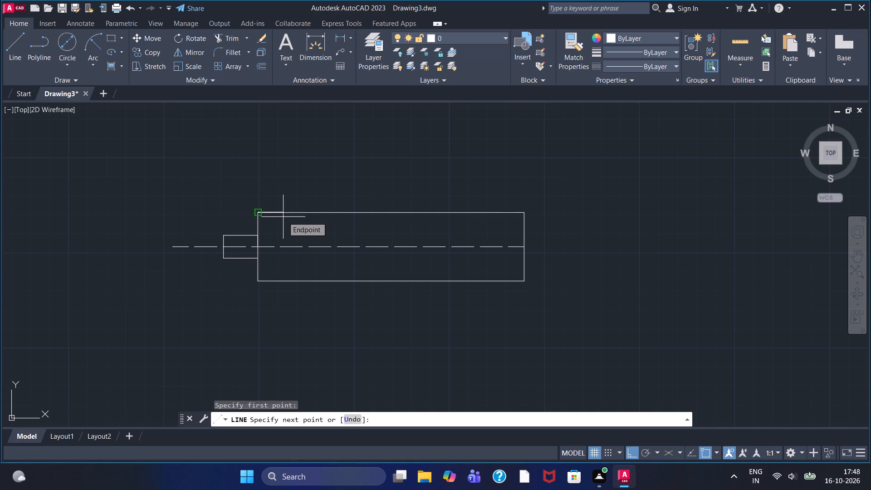
text(10)
key(Return)
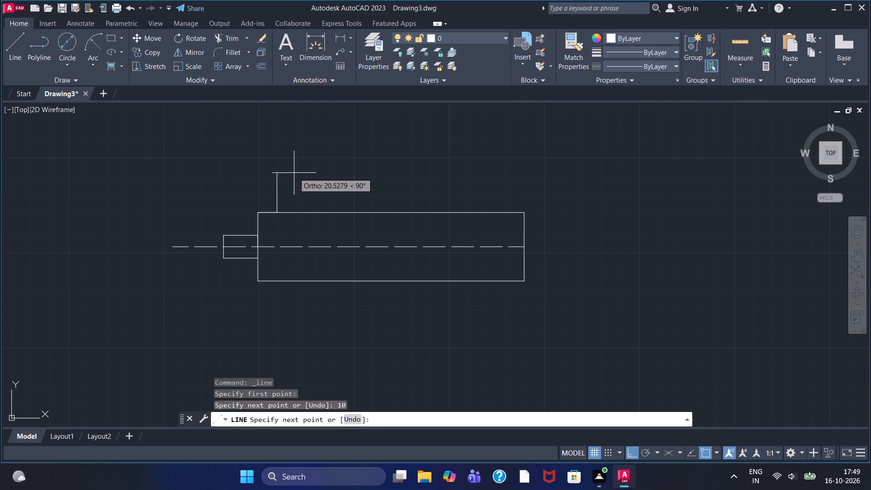
text(19.5)
key(Return)
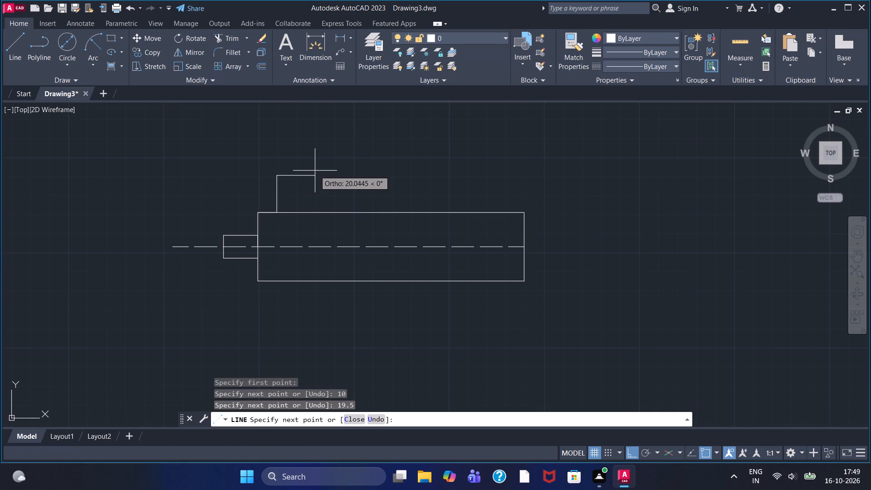
text(30)
key(Return)
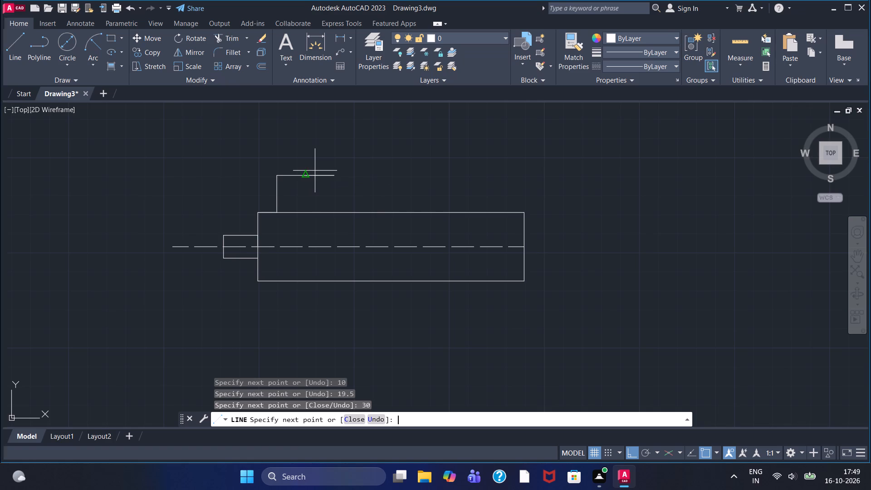
text(75)
key(Return)
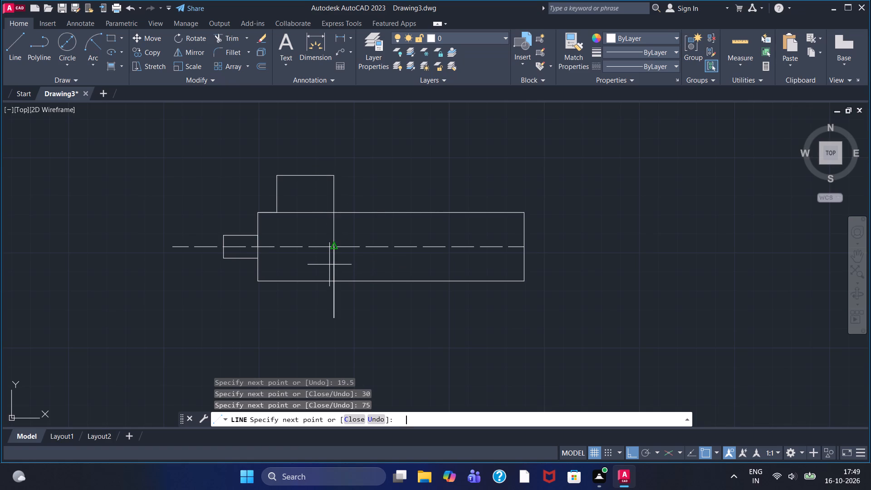
text(30)
key(Return)
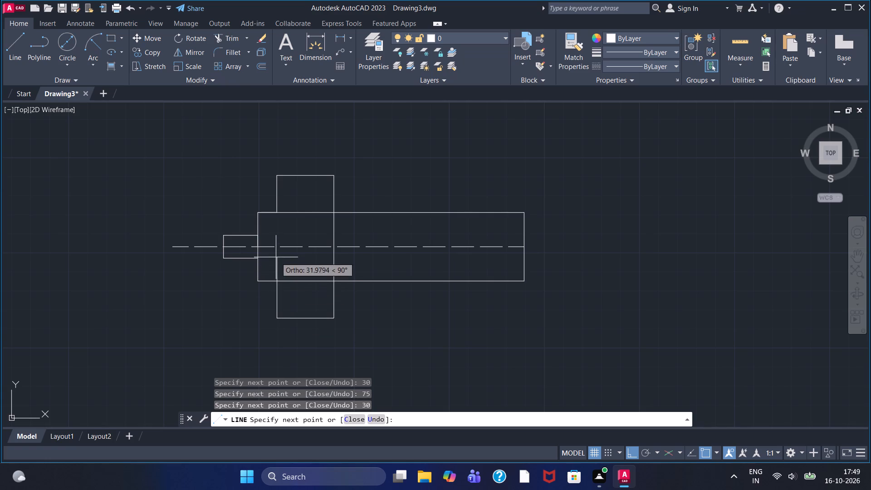
click(276, 212)
right_click(252, 191)
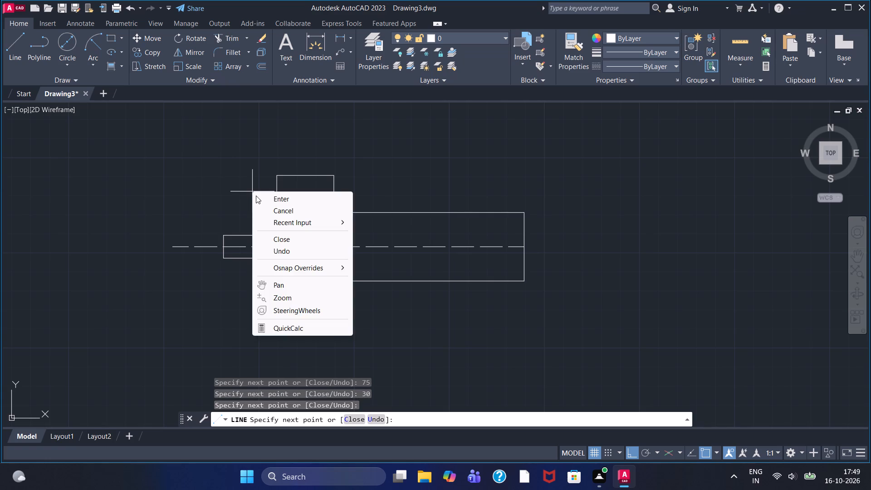
click(256, 196)
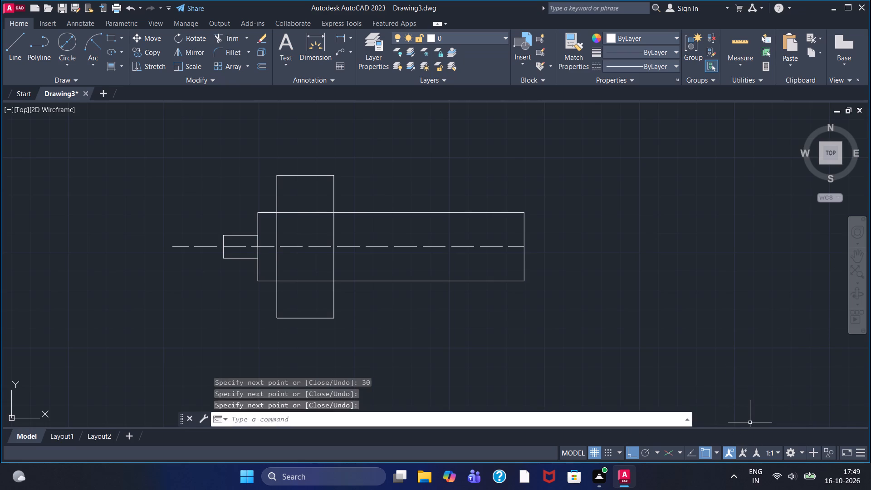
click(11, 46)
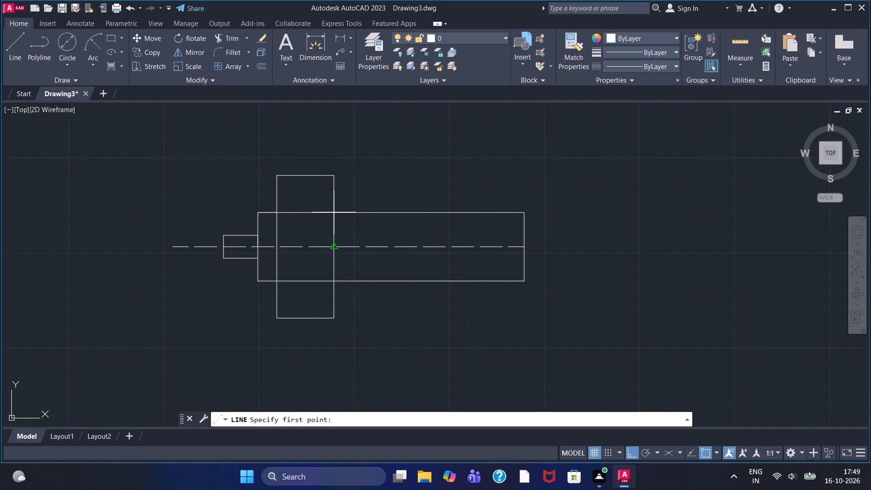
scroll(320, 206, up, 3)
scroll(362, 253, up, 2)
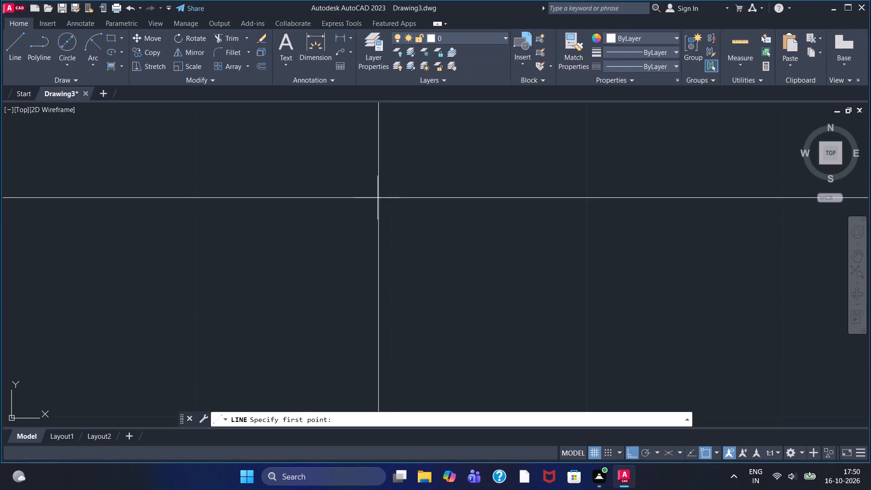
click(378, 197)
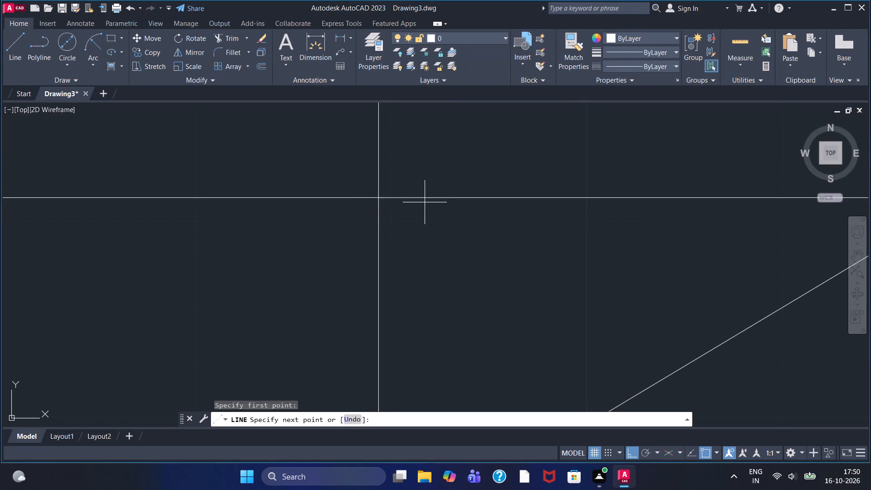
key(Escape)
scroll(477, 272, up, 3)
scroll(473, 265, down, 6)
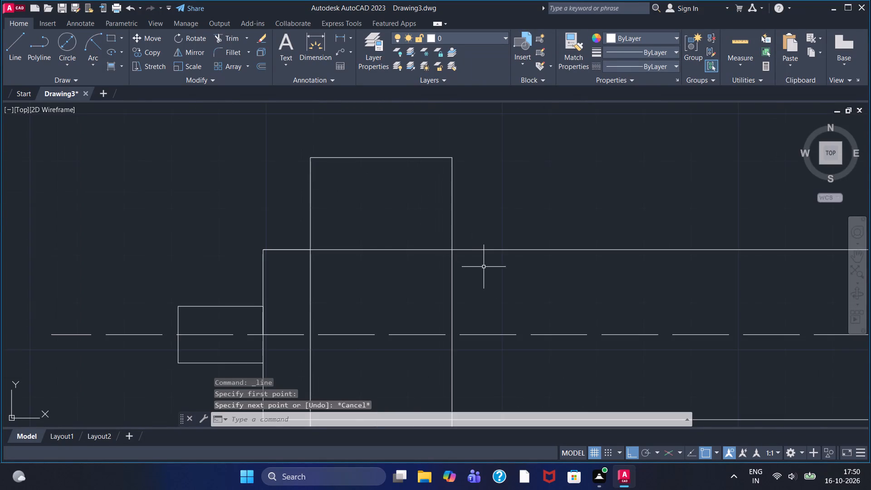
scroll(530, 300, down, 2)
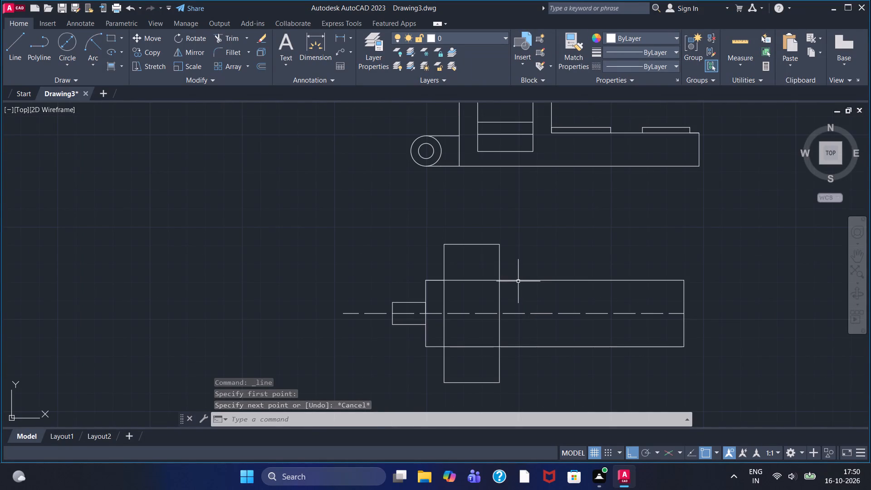
Draw lines from the midpoint of the cross block's right edge: 10 units right, and about 28 units up past the rectangle's top edge.
click(15, 46)
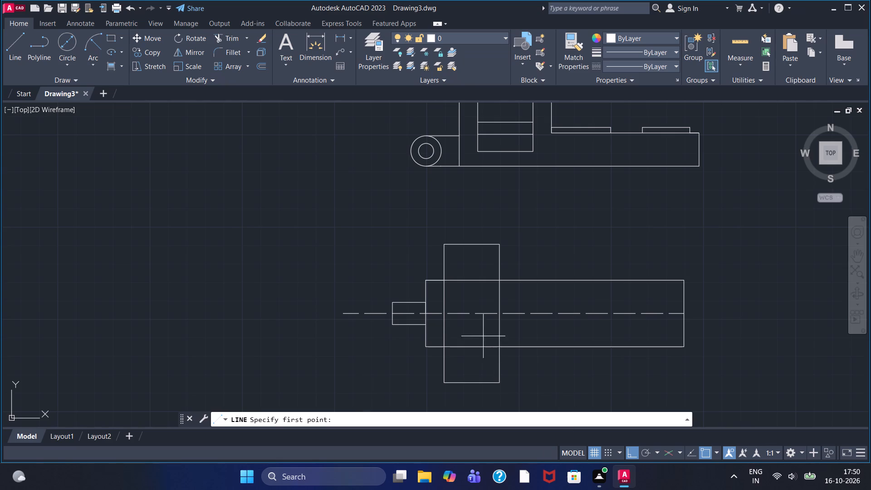
click(499, 313)
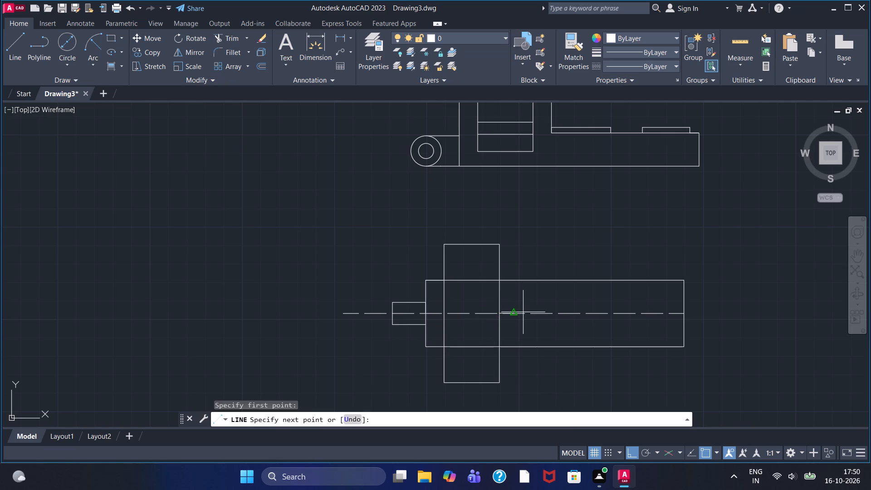
text(10)
key(Return)
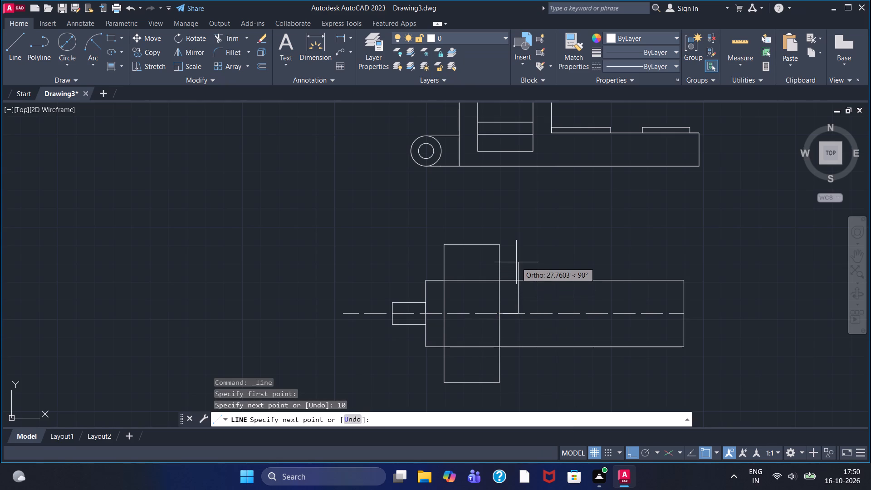
double_click(516, 262)
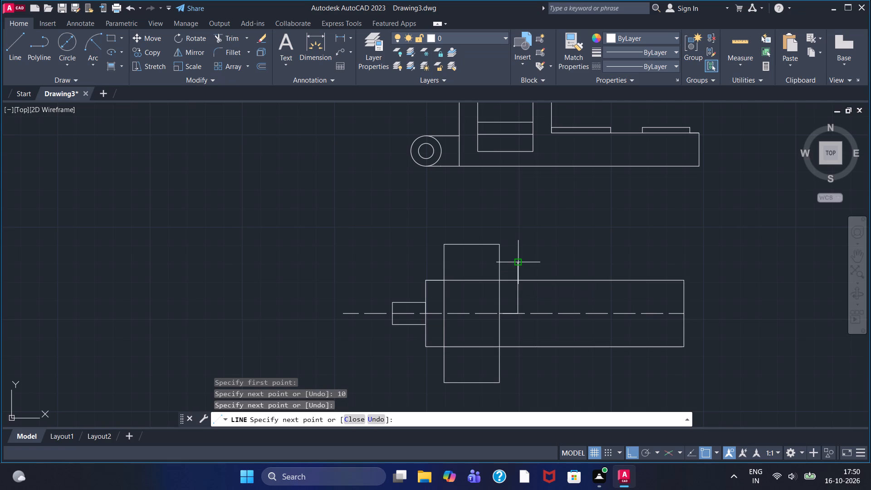
right_click(557, 240)
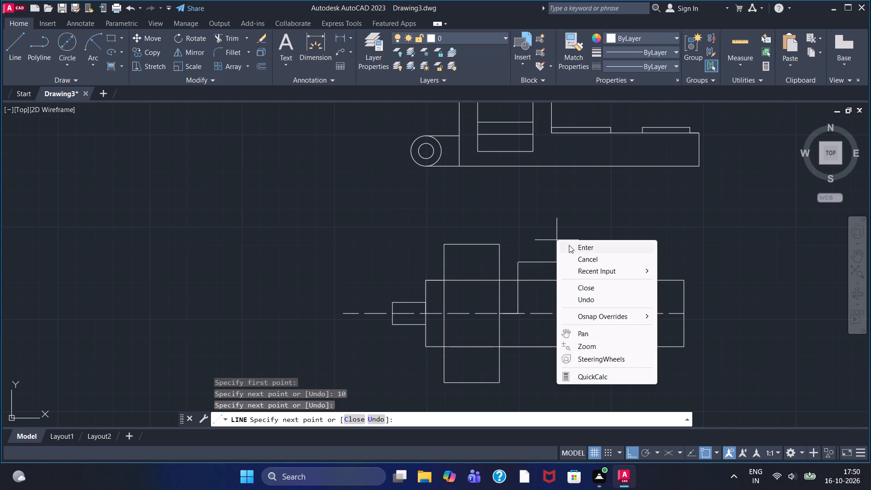
click(569, 245)
Draw a vertical line from the new line's corner on the centre line about 34 units down, past the rectangle's bottom edge.
click(11, 62)
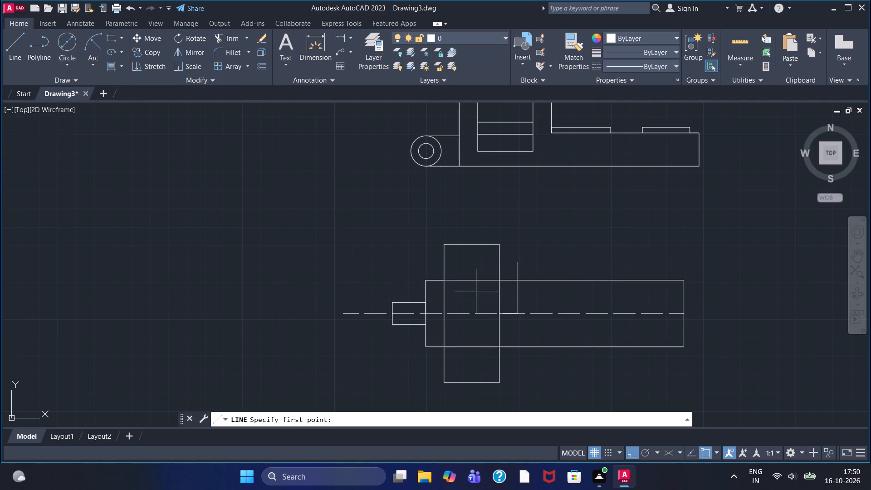
click(519, 311)
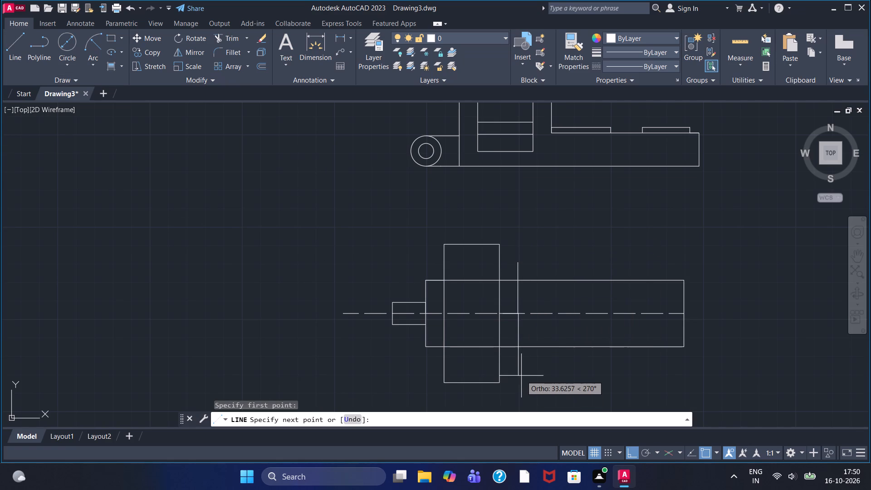
click(521, 376)
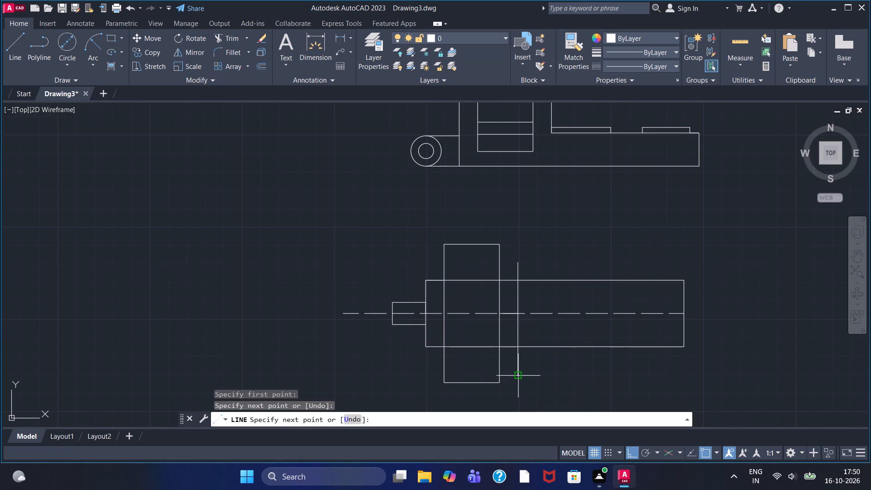
right_click(561, 384)
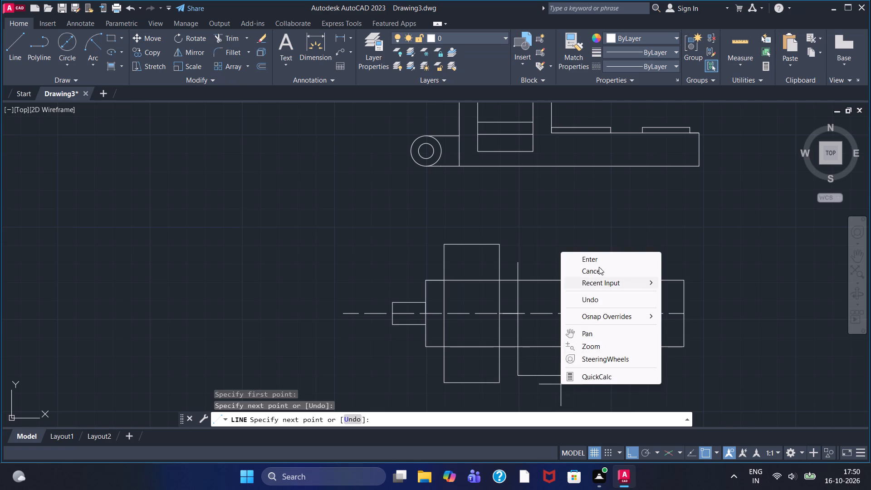
click(597, 261)
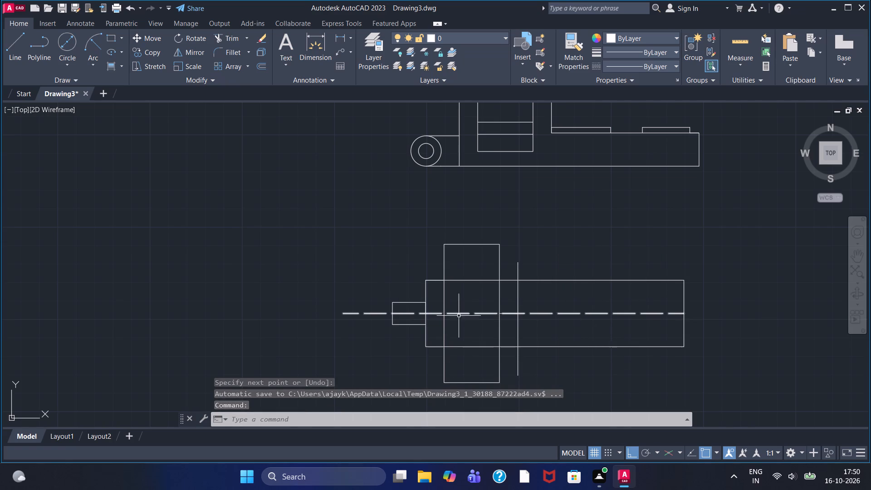
Trim the ends of the new vertical line that extend above and below the rectangle.
click(219, 40)
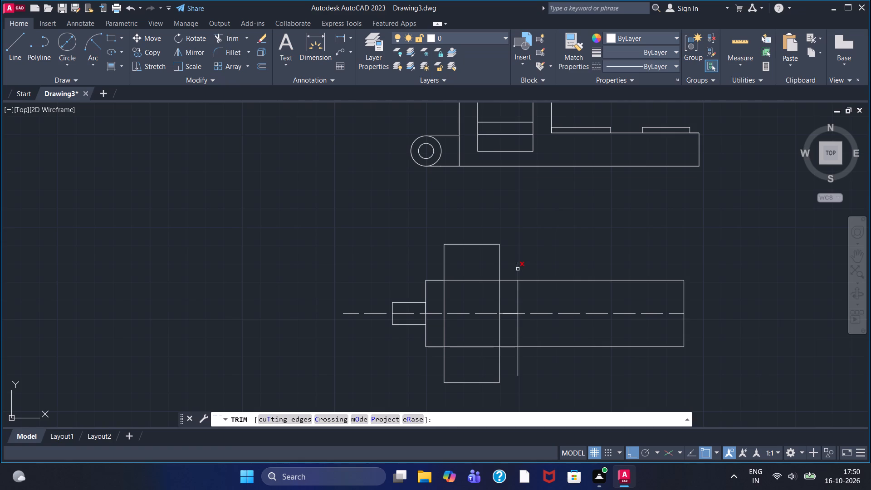
click(518, 269)
click(519, 359)
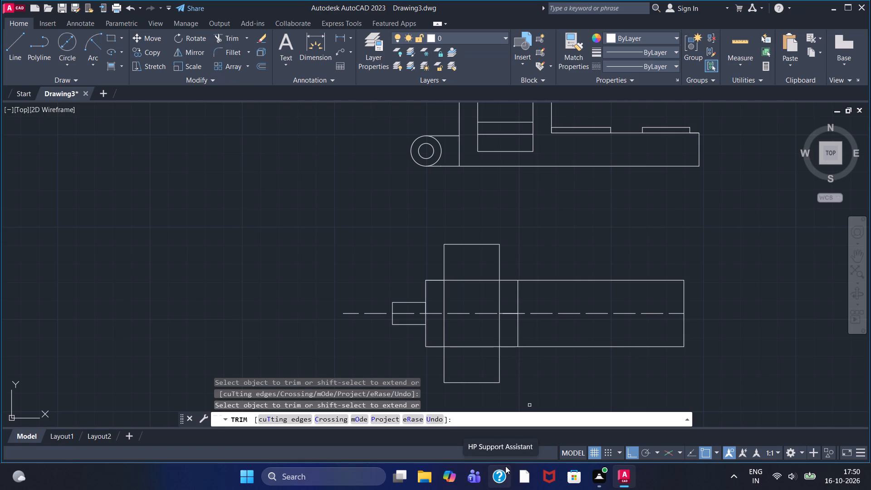
Draw lines from the vertical line's top end at the rectangle's upper edge: 5 units down and 10 units right.
click(15, 49)
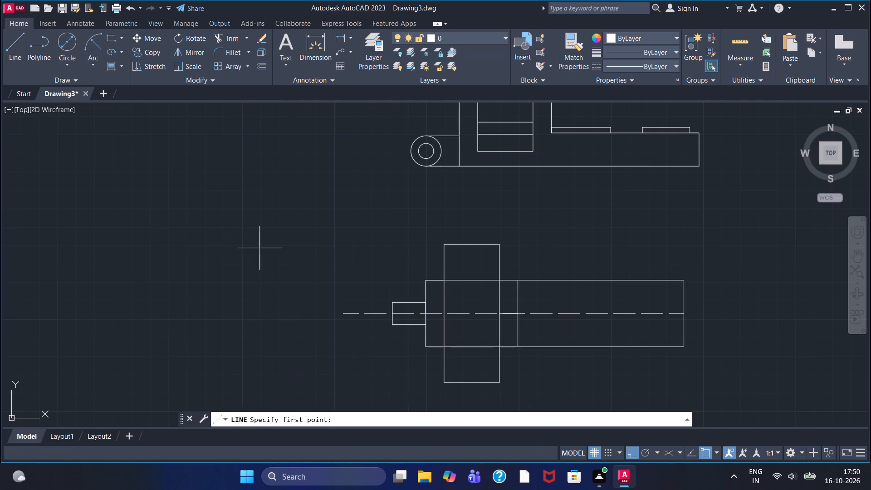
click(518, 281)
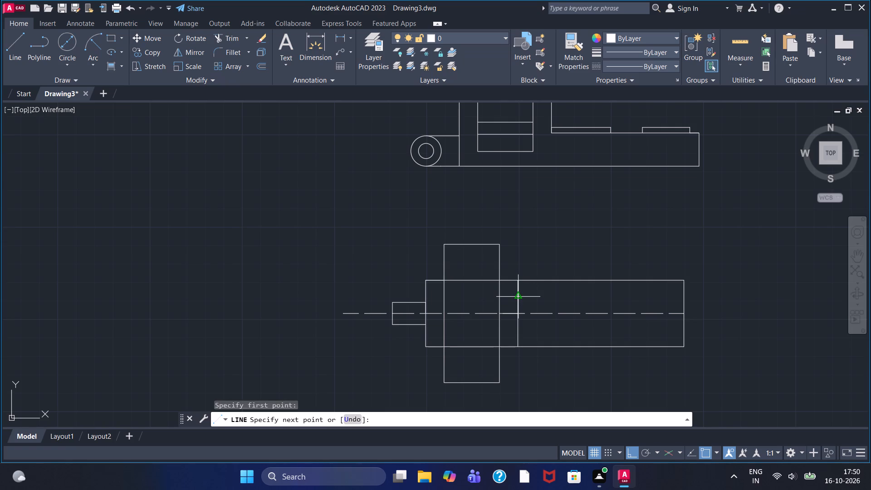
key(5)
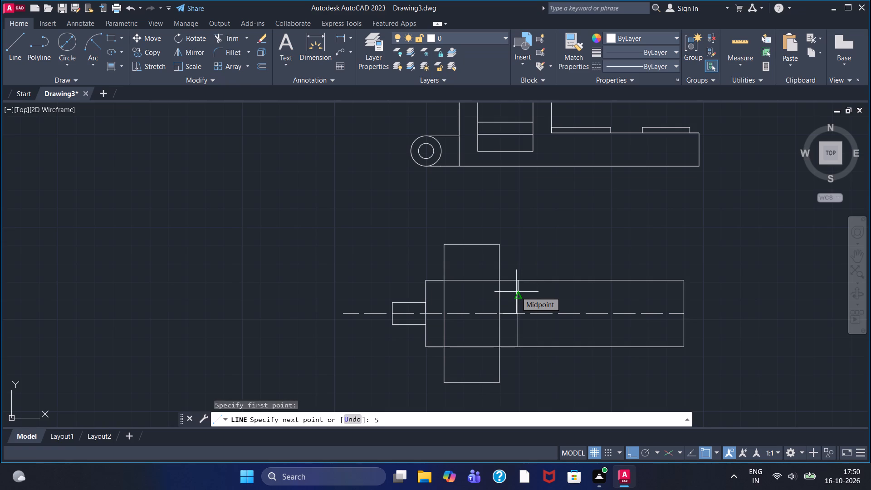
key(Return)
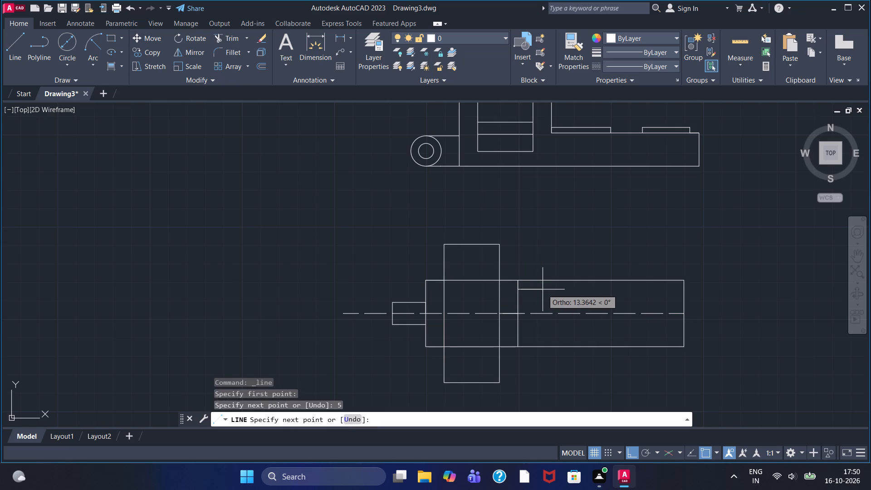
text(10)
key(Return)
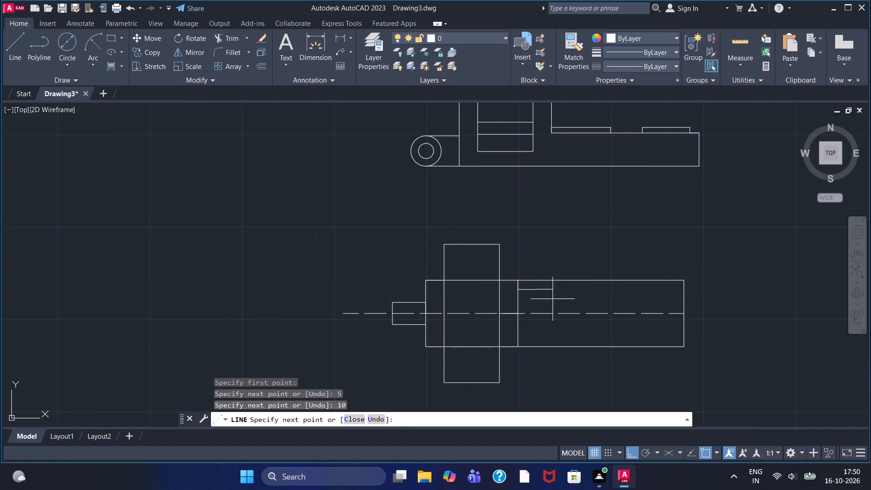
key(Escape)
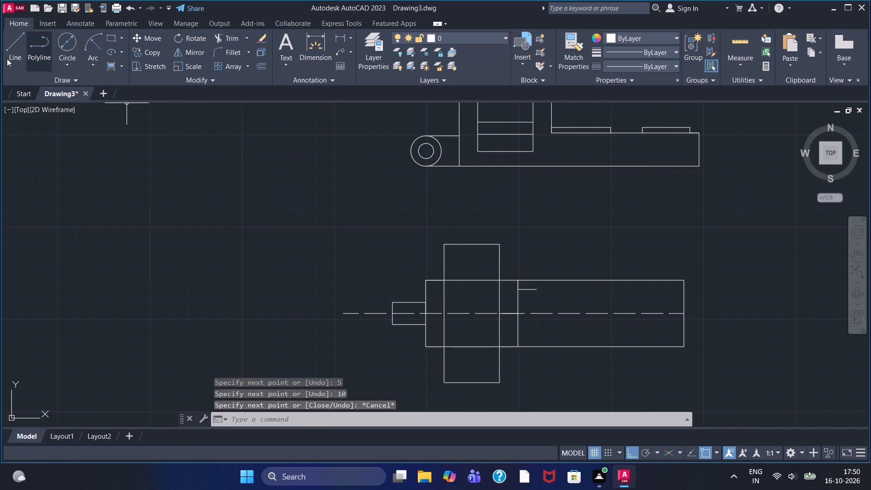
Draw lines from the vertical line's bottom end at the rectangle's lower edge: 5 units up and 10 units right.
click(0, 57)
click(11, 53)
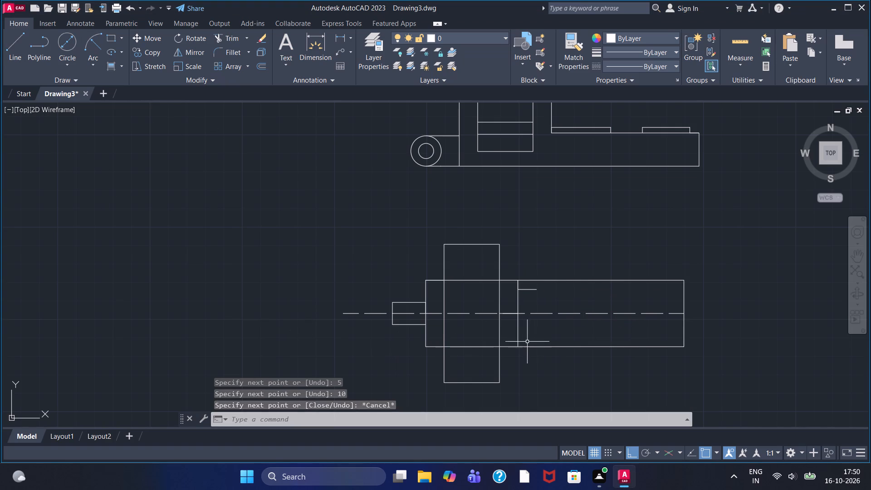
click(12, 62)
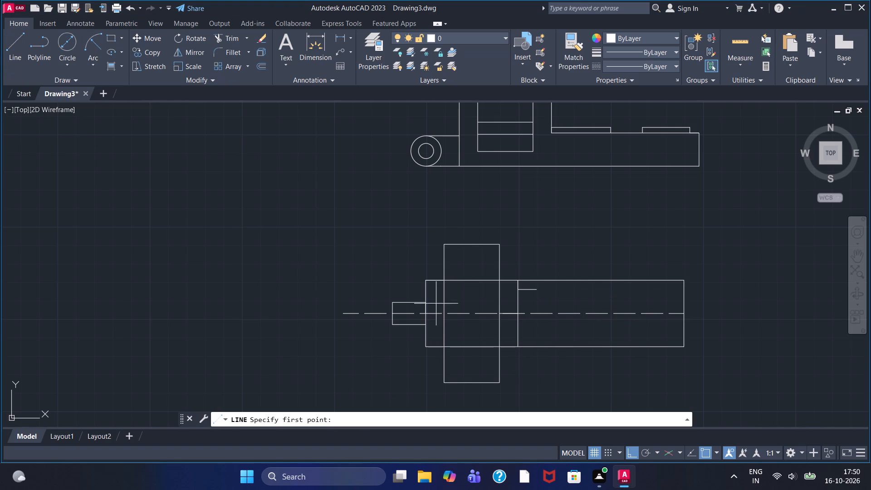
drag(520, 346, 519, 342)
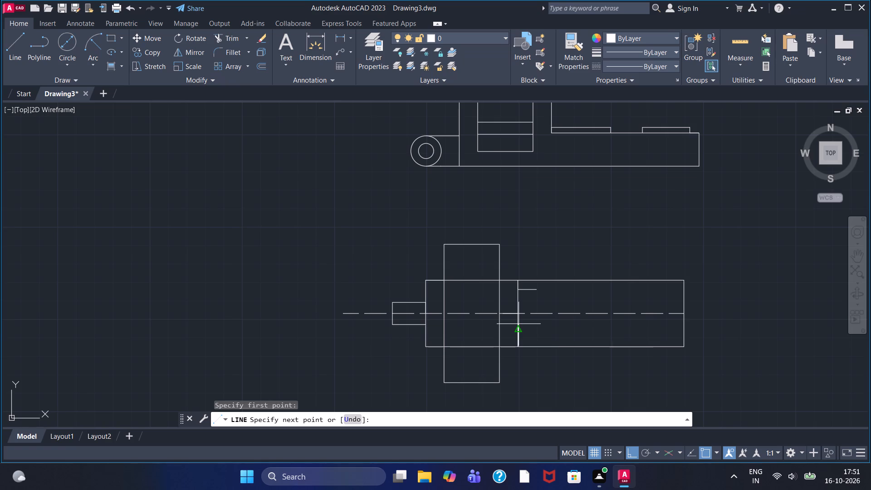
key(5)
key(Return)
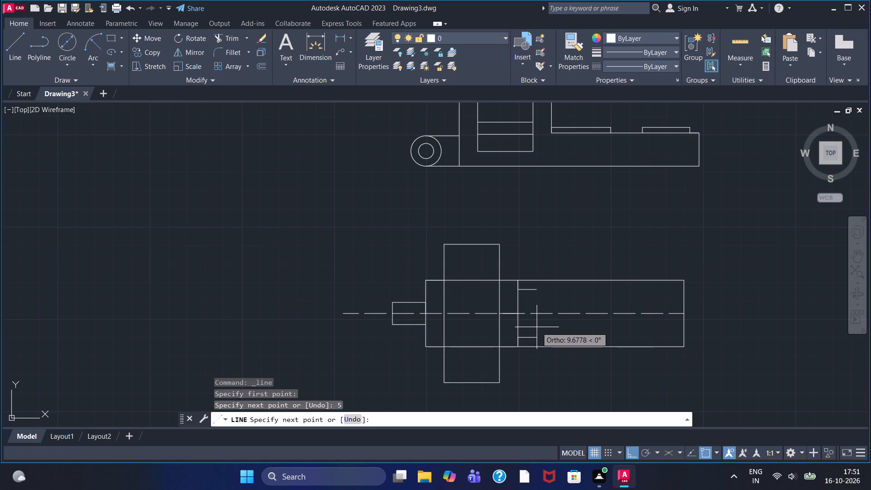
text(10)
key(Return)
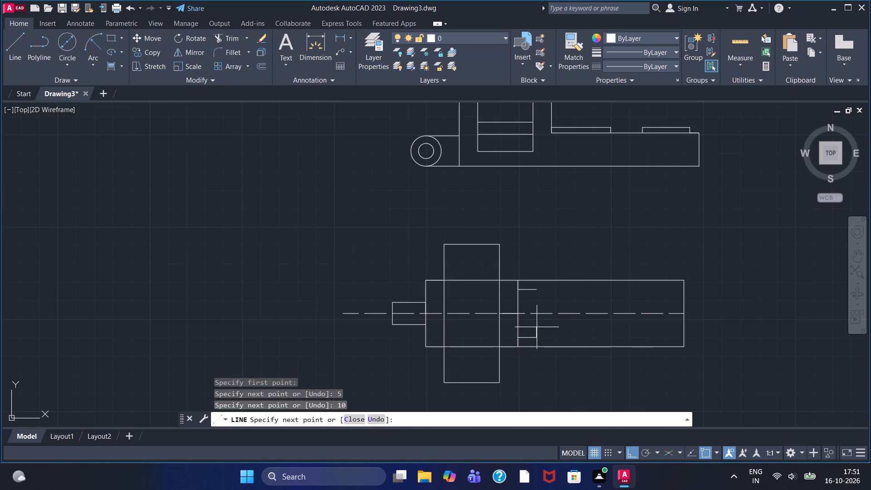
key(Escape)
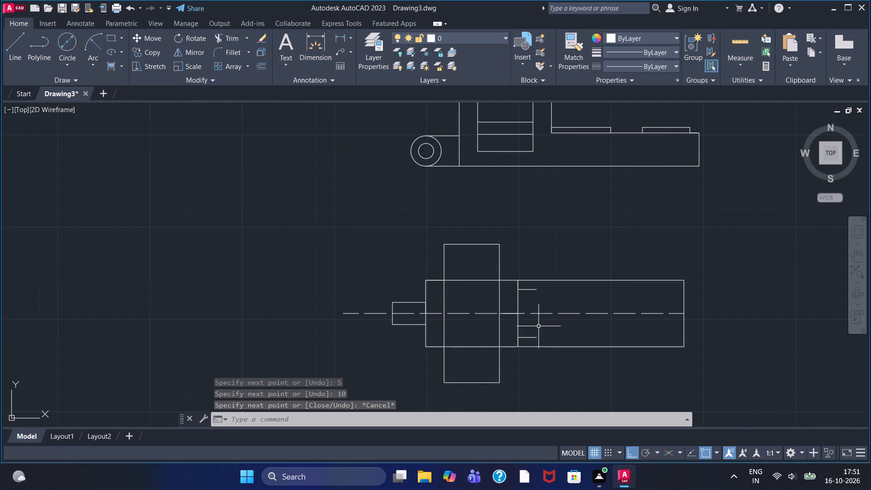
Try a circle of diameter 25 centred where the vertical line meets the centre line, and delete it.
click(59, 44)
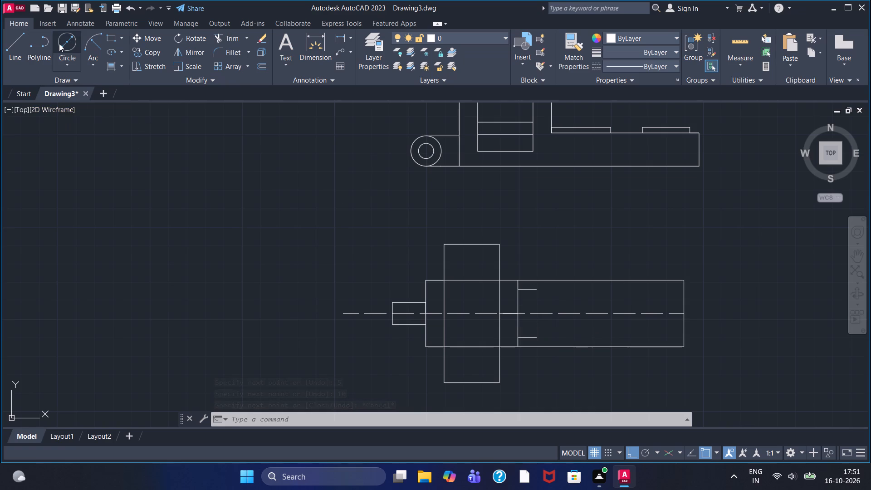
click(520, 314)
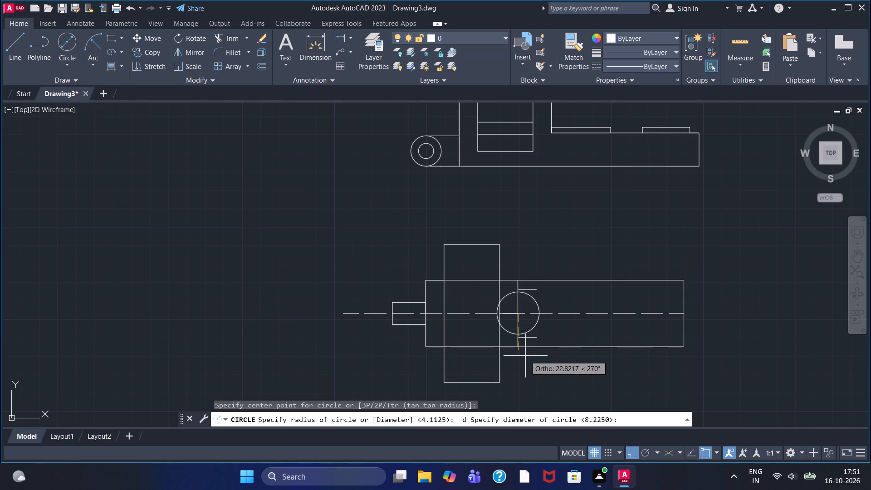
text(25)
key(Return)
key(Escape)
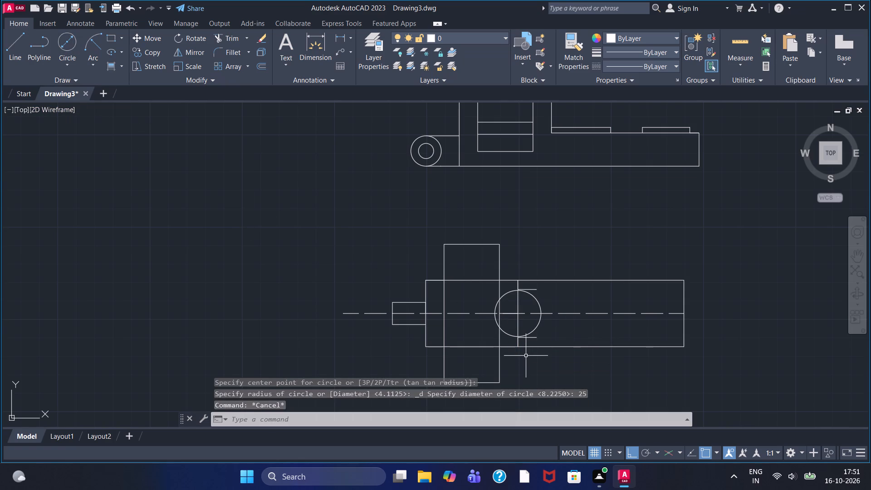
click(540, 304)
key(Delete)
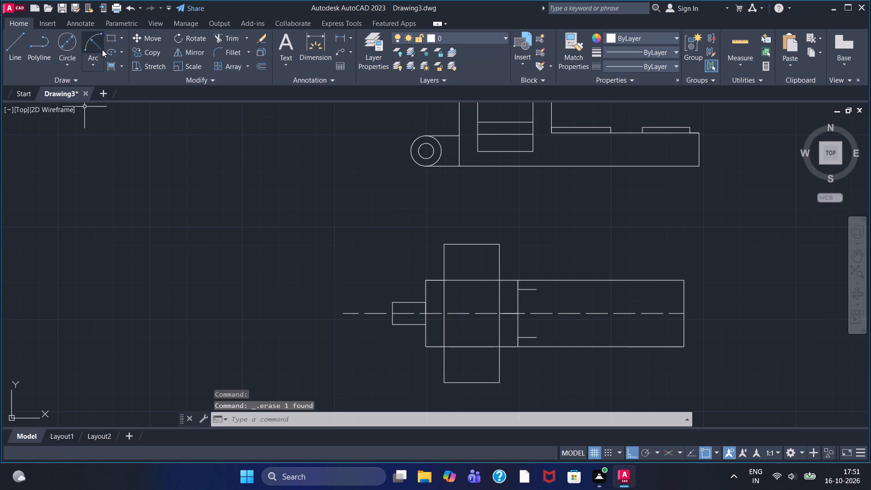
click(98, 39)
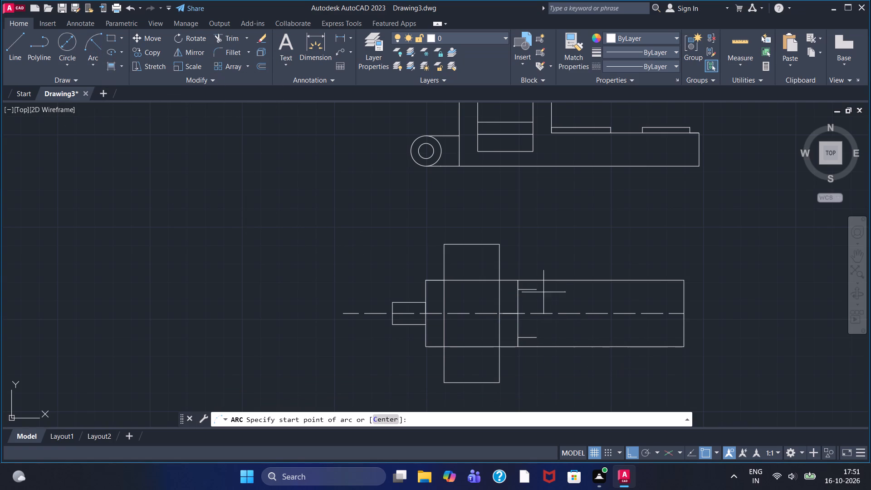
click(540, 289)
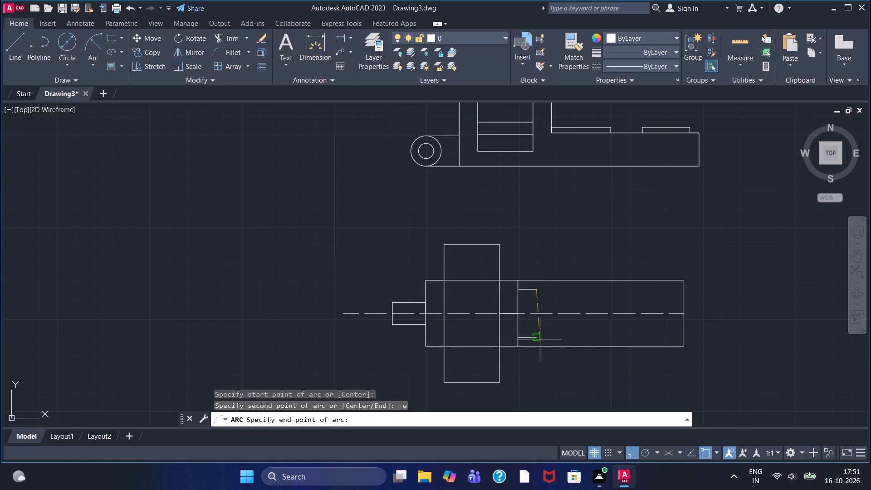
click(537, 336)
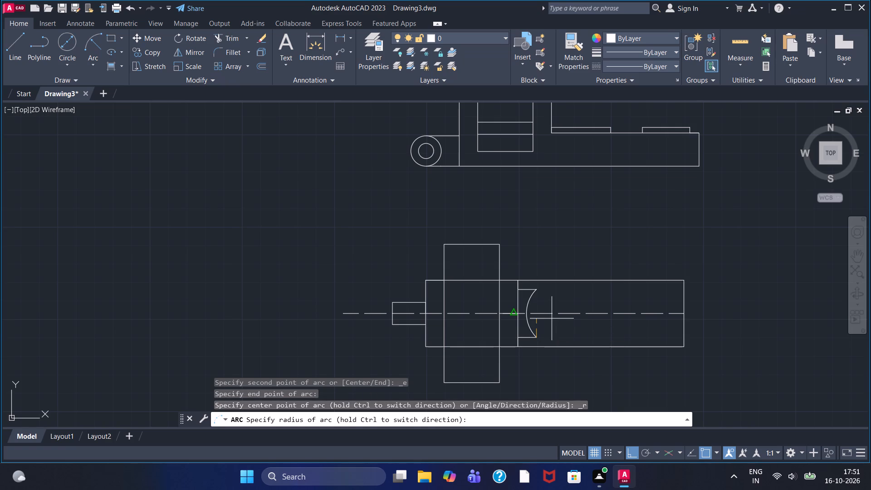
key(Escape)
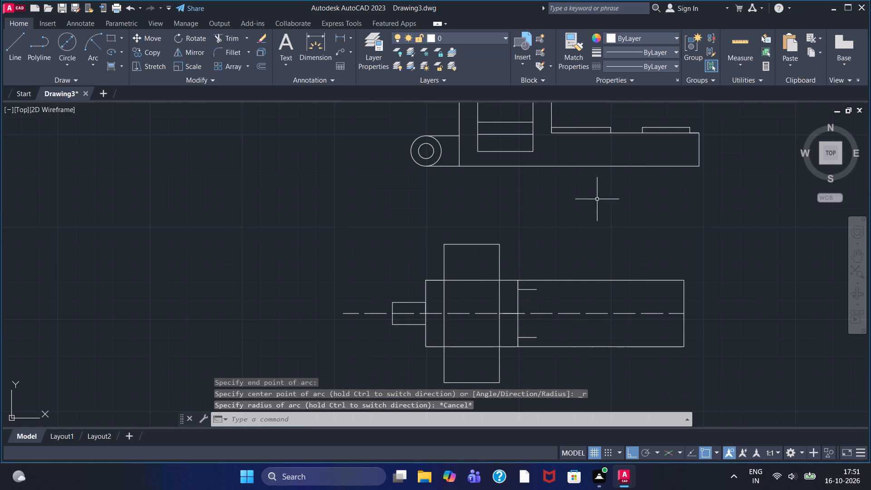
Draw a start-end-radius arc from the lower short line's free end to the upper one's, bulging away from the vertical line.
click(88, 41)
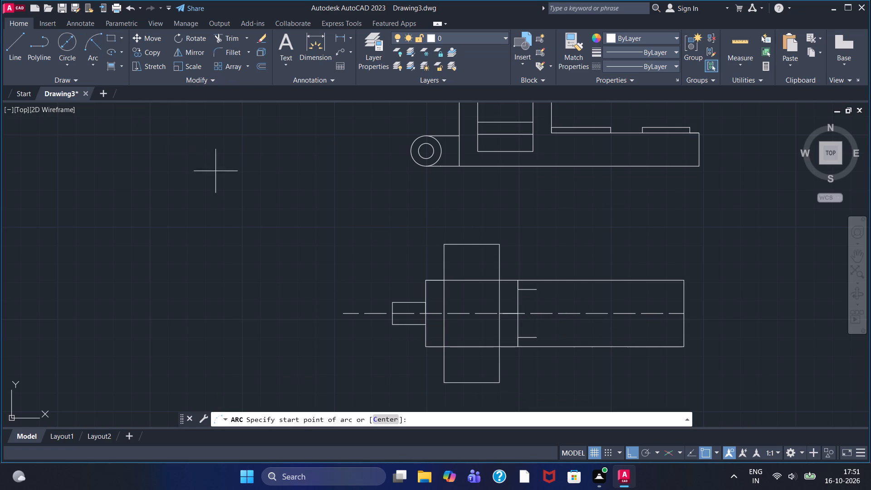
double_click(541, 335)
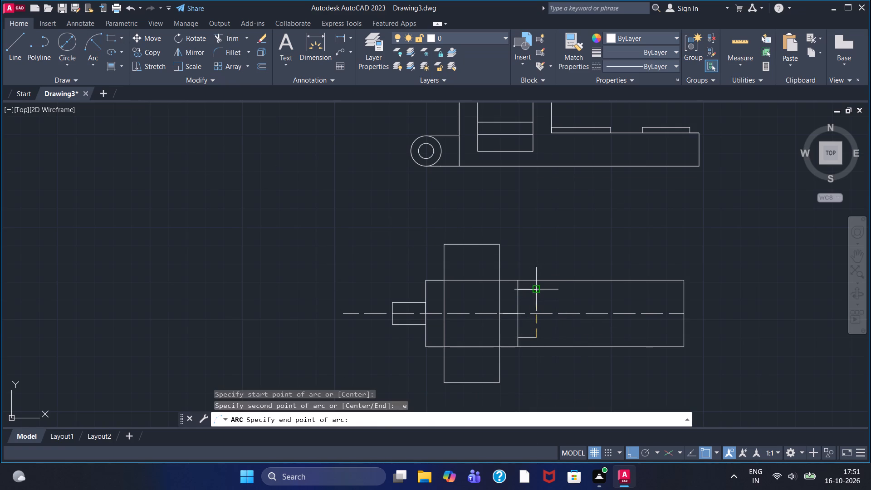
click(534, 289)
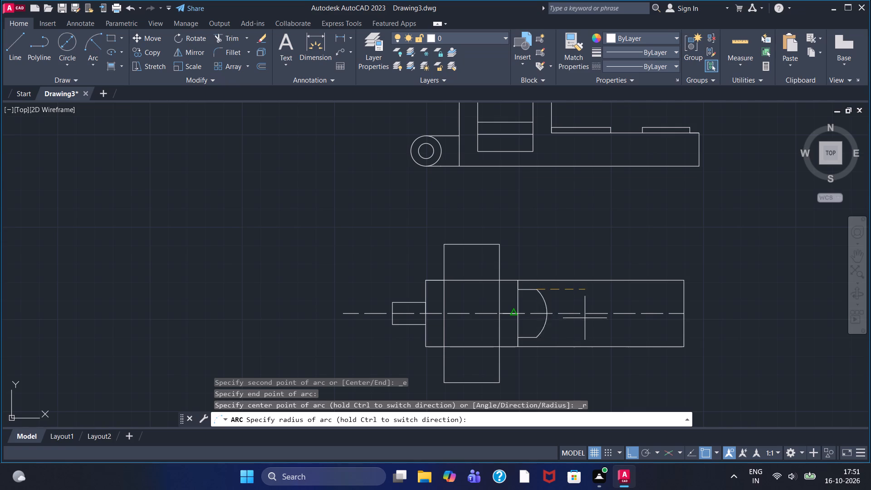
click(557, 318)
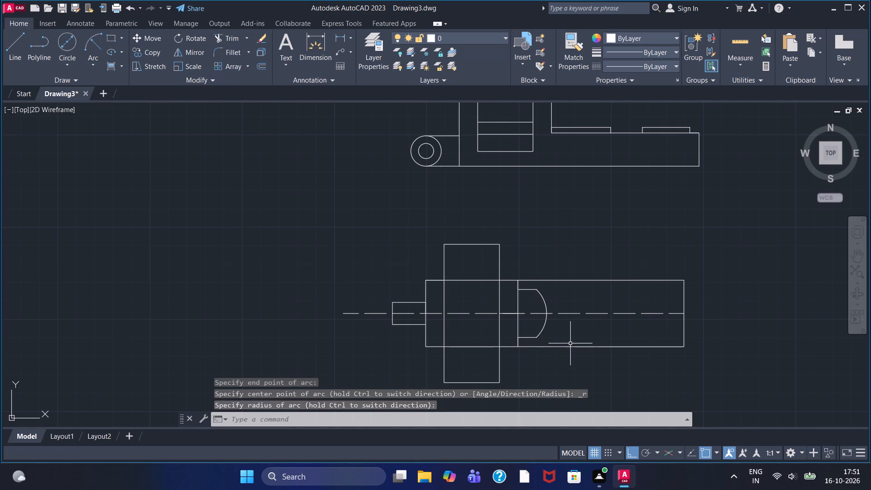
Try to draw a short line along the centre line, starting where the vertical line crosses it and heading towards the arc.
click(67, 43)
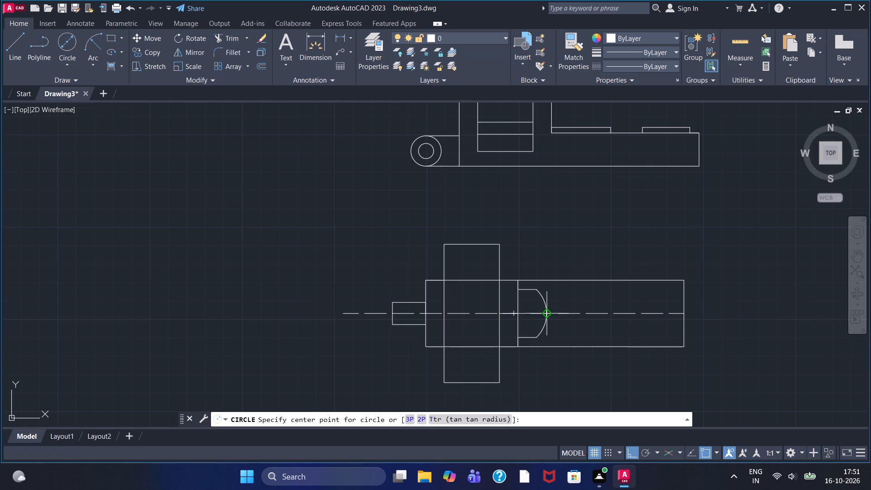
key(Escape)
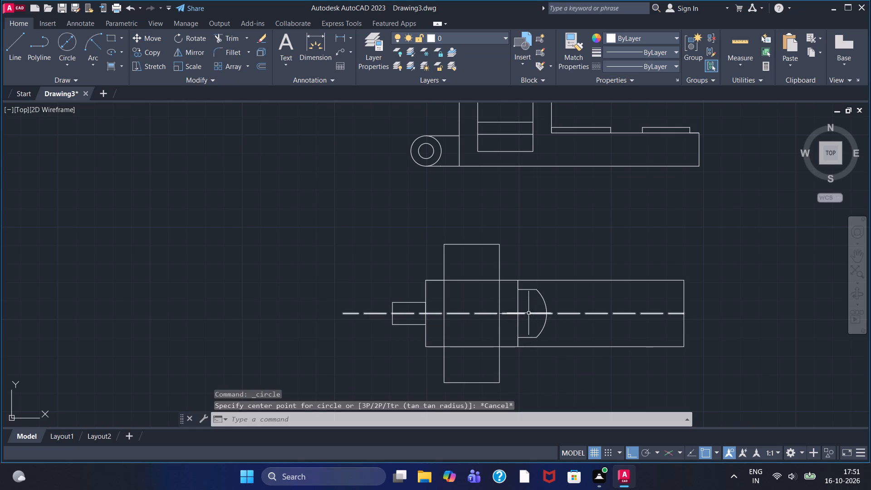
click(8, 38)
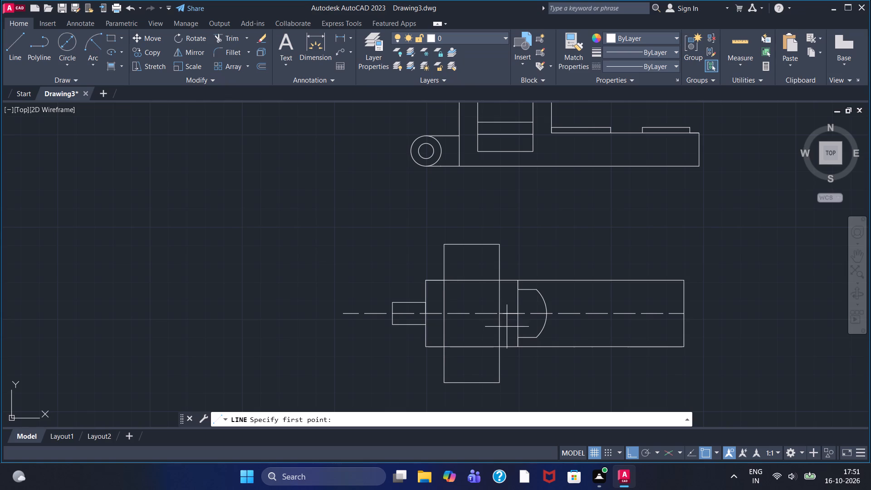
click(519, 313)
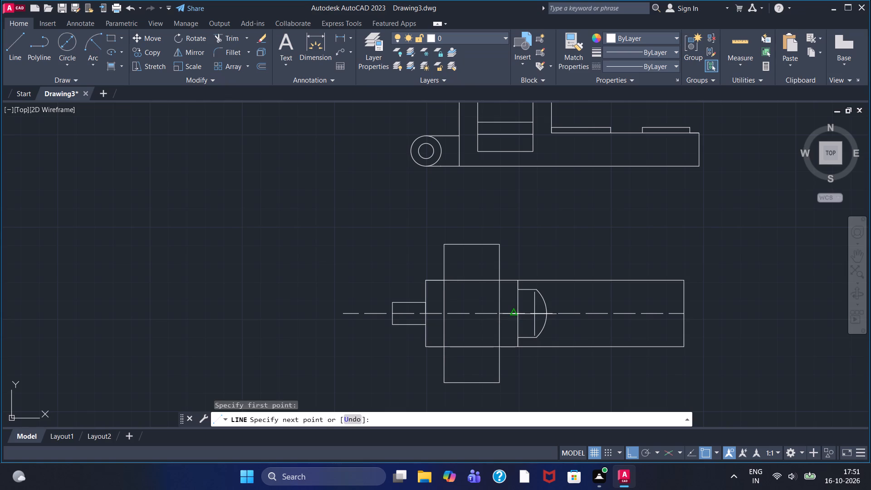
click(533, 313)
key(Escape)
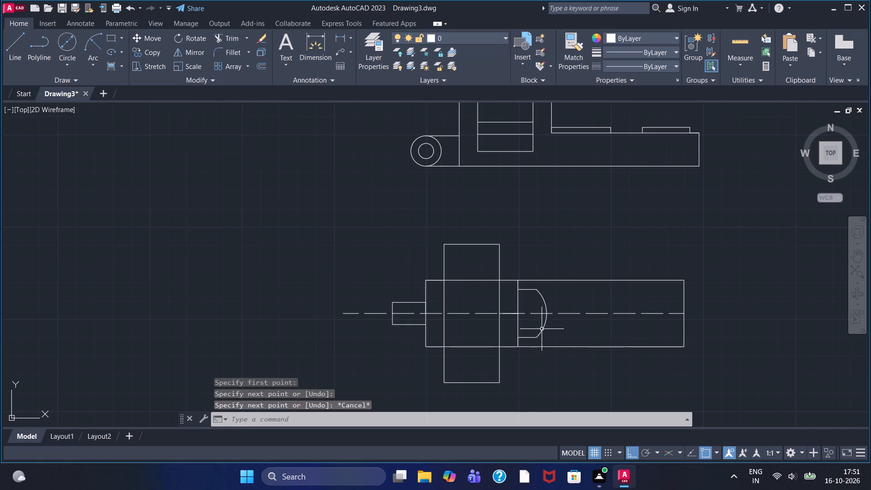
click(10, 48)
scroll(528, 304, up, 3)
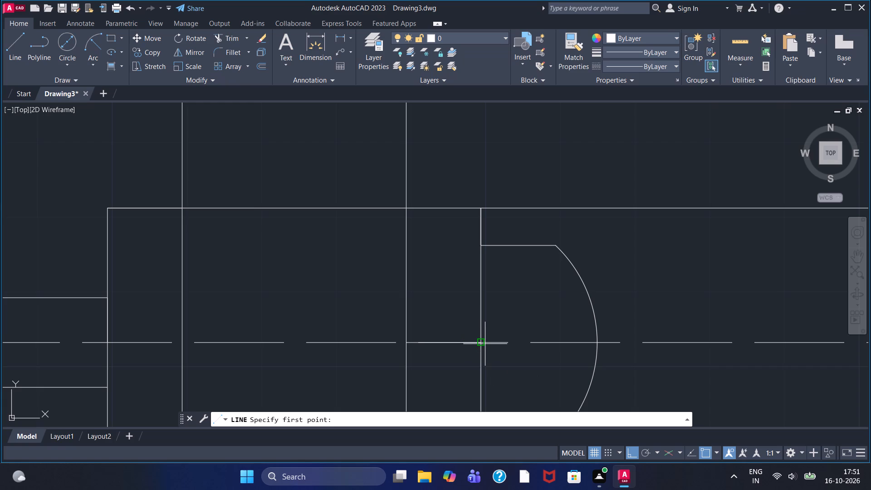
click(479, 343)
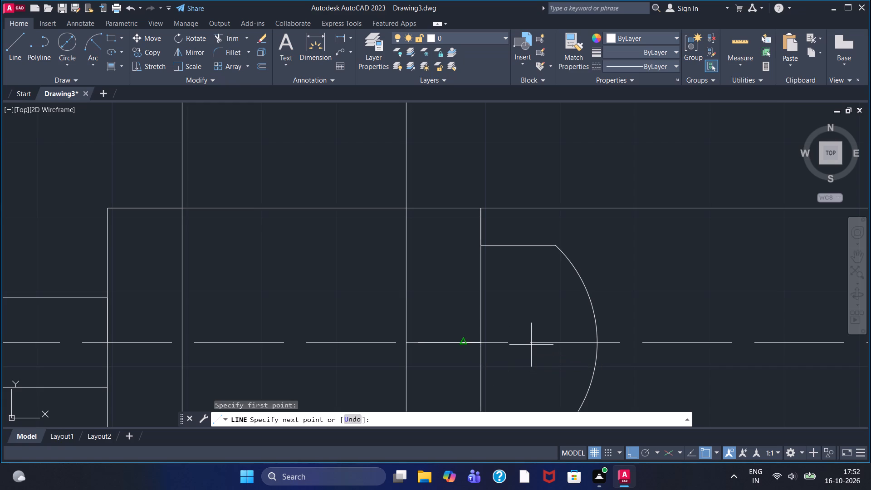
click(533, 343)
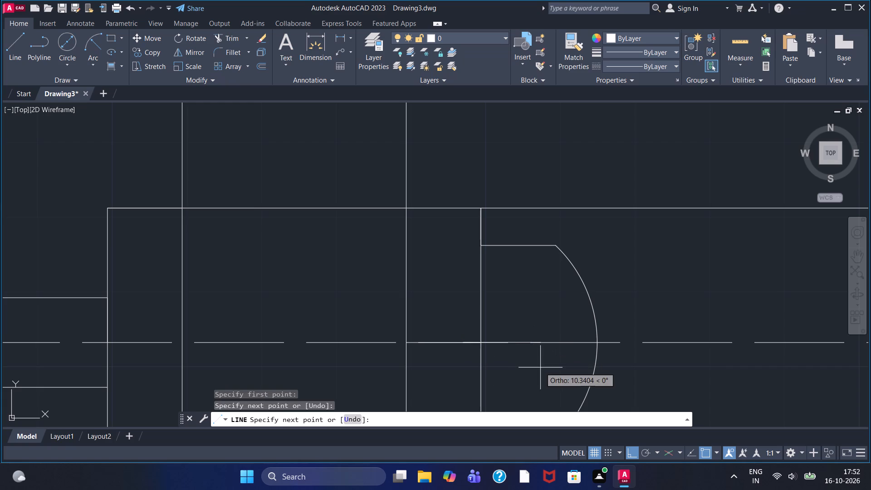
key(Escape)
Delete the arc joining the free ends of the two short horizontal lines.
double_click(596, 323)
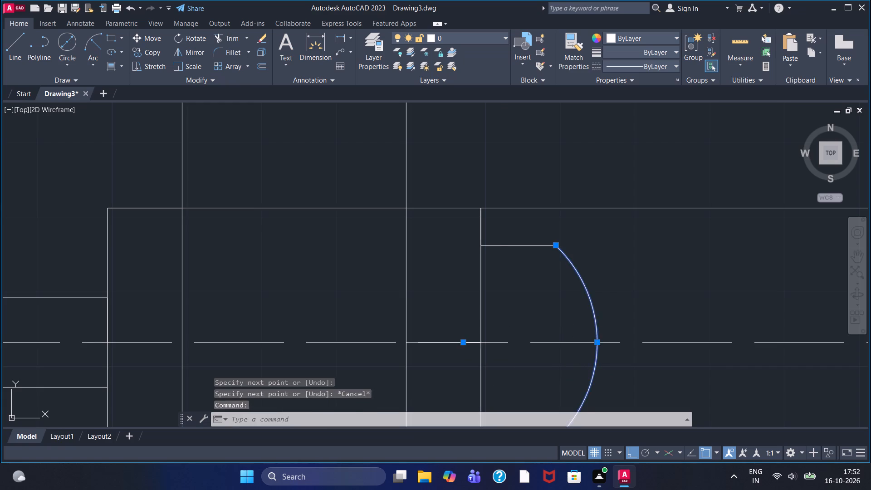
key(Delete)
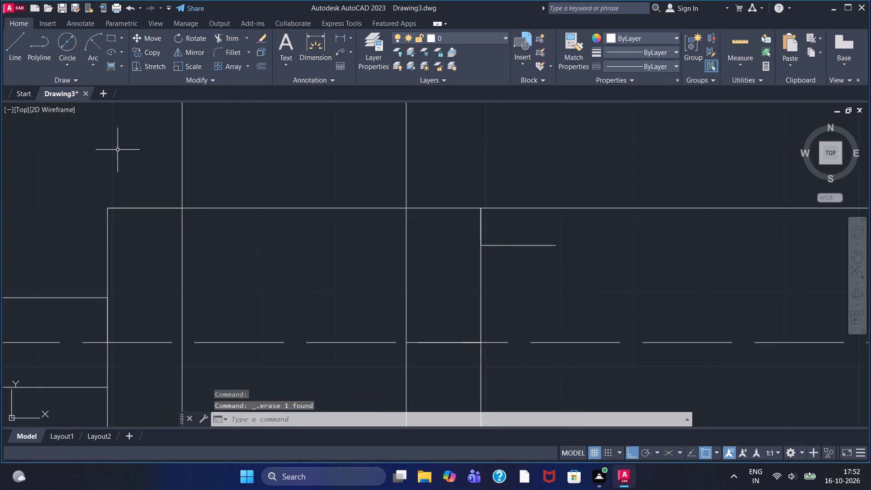
Draw a line 10 units to the right along the centre line from its intersection with the vertical line.
click(18, 49)
click(480, 345)
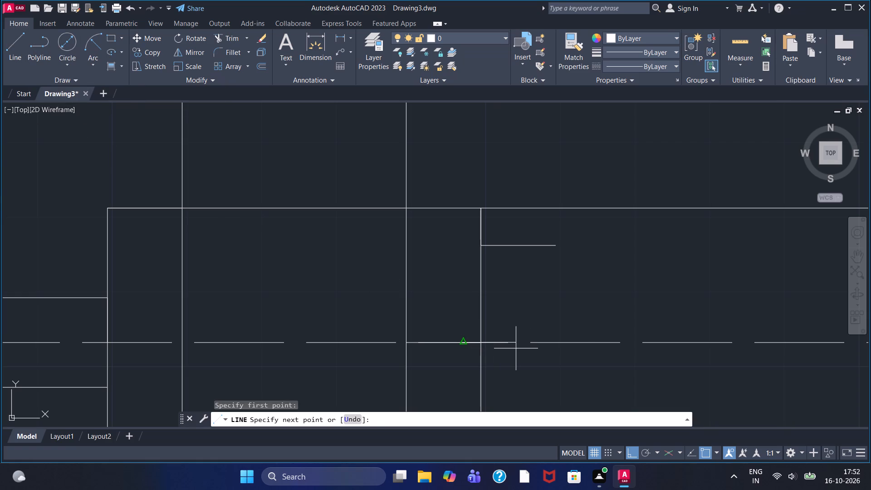
text(10)
key(Return)
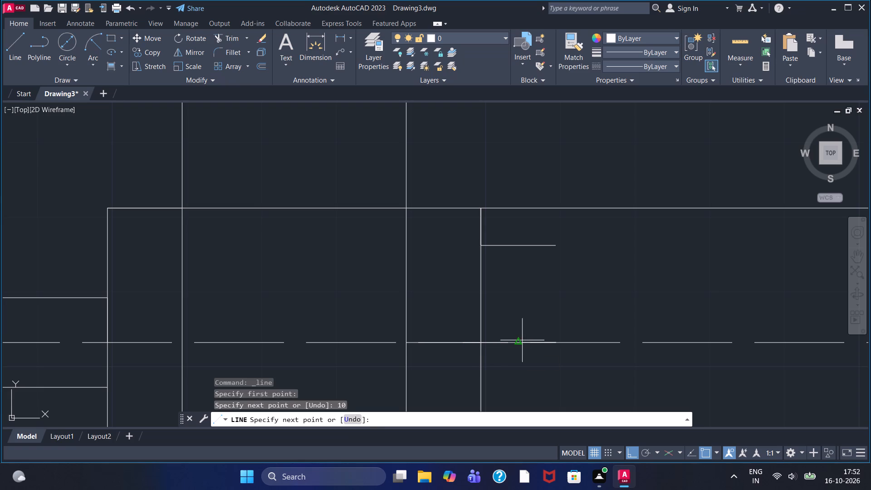
right_click(520, 314)
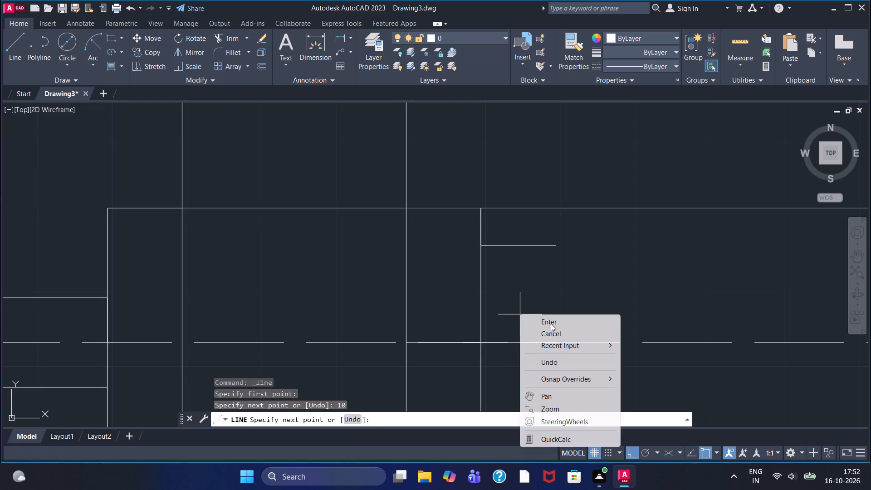
click(558, 318)
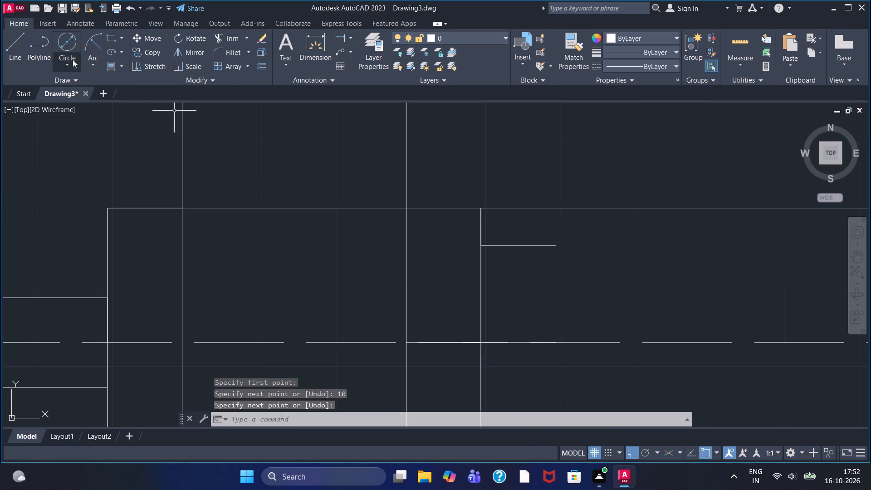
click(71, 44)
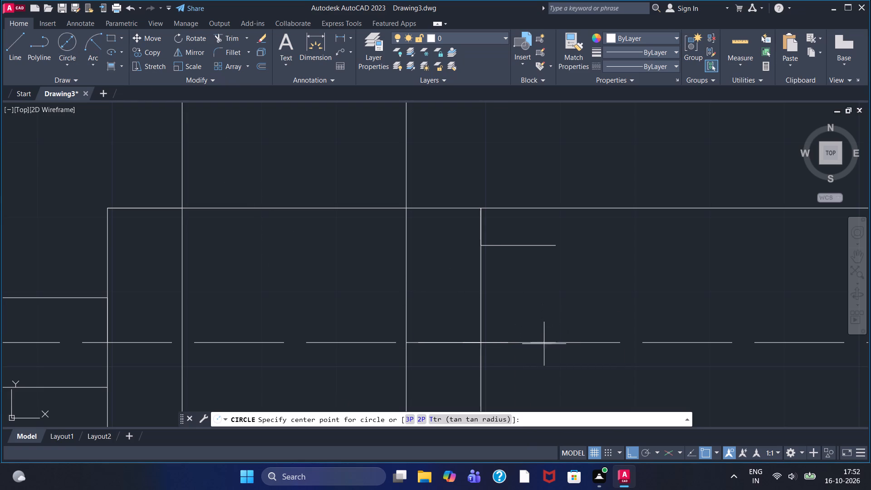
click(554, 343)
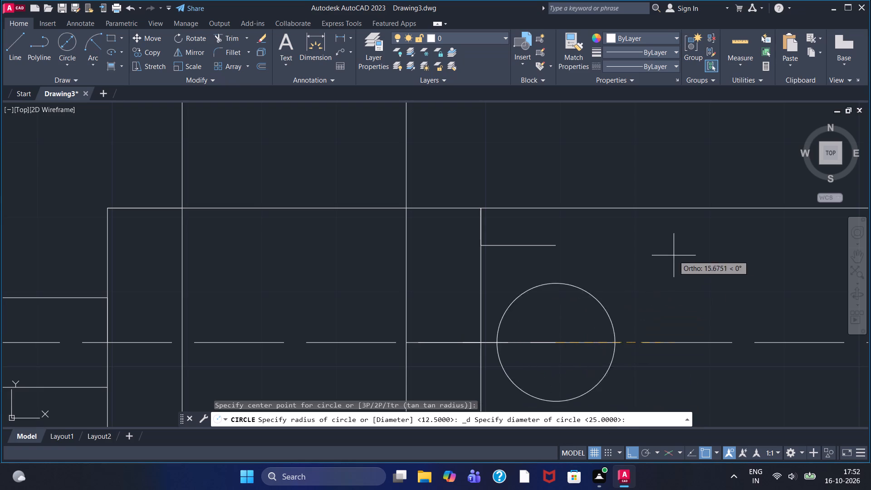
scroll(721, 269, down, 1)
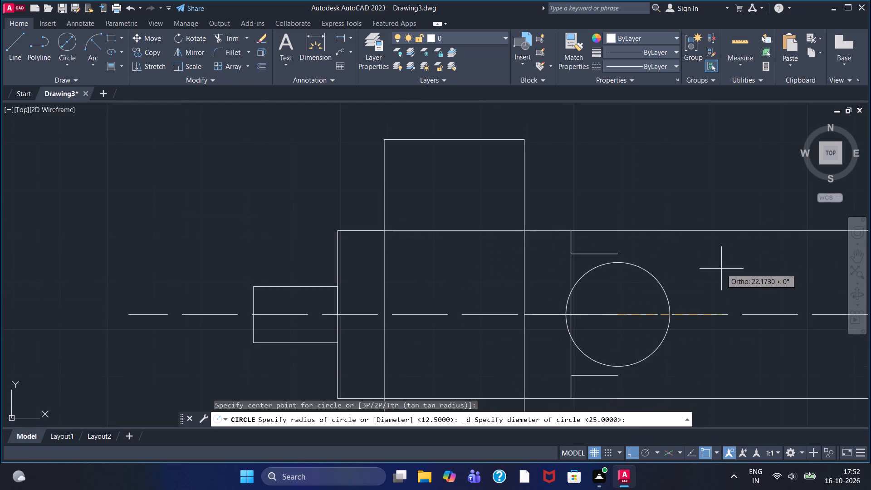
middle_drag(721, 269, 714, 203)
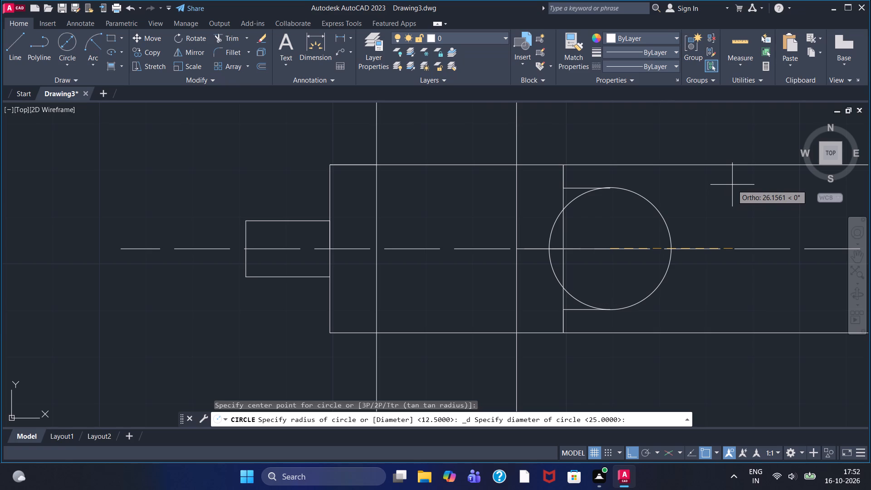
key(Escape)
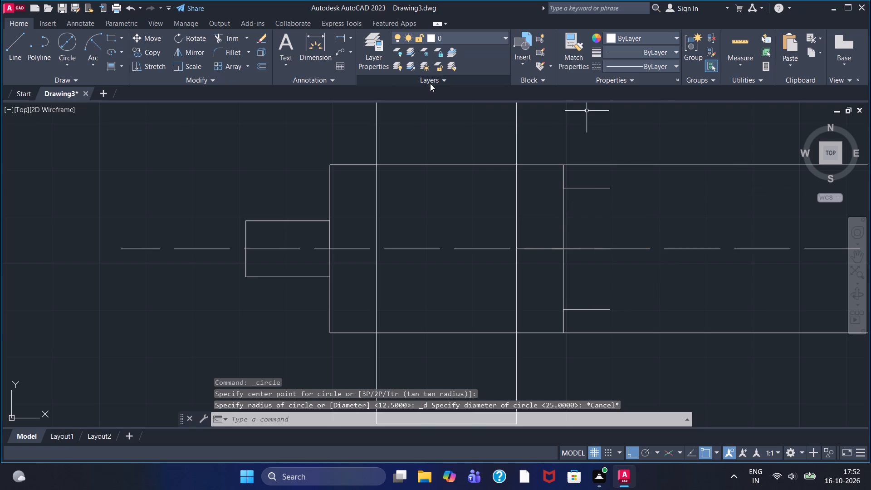
Measure the vertical distance between the free ends of the two short horizontal lines with a linear dimension.
click(342, 36)
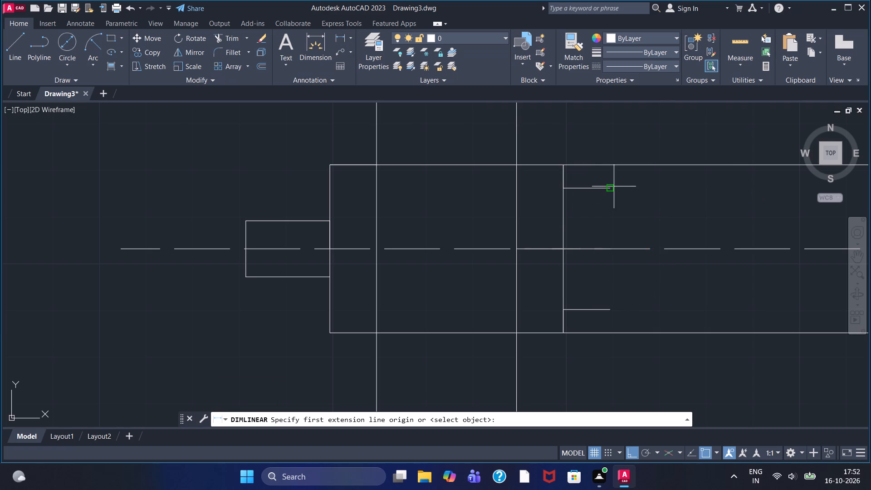
click(610, 189)
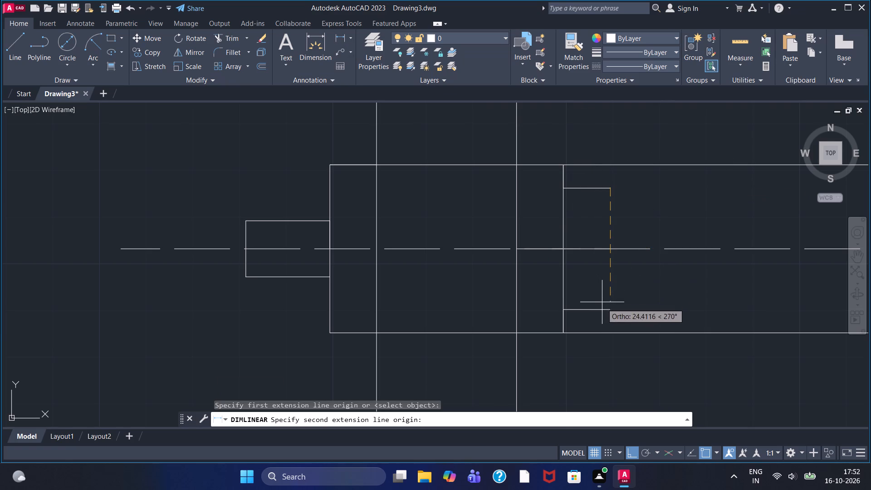
click(613, 310)
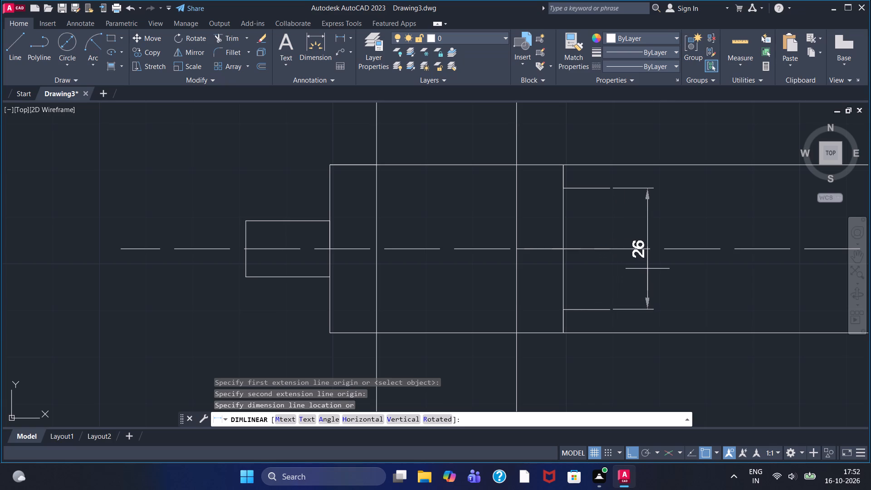
key(Escape)
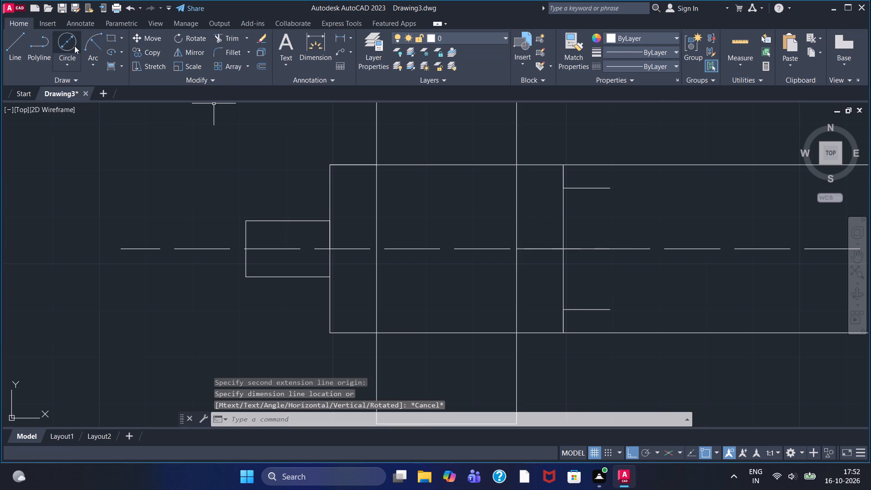
Draw a circle of diameter 26 centred on the right end of the 10-unit line on the centre line.
click(74, 46)
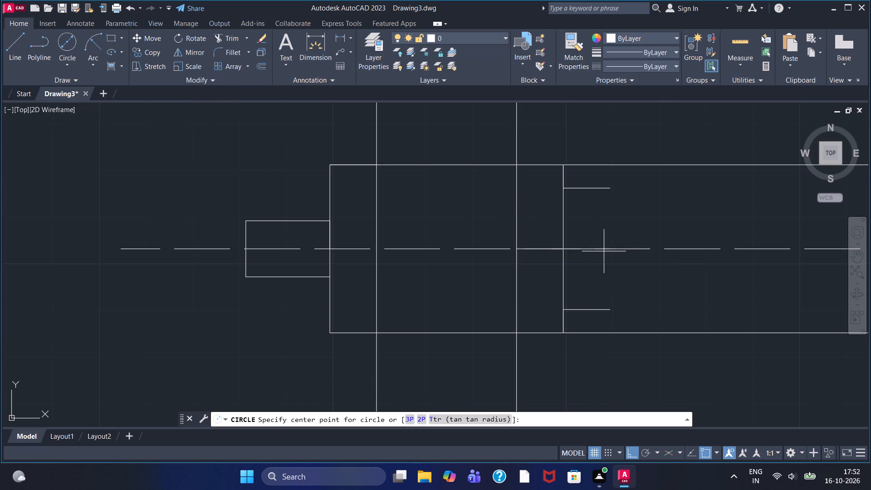
click(611, 250)
text(26)
key(Return)
key(Escape)
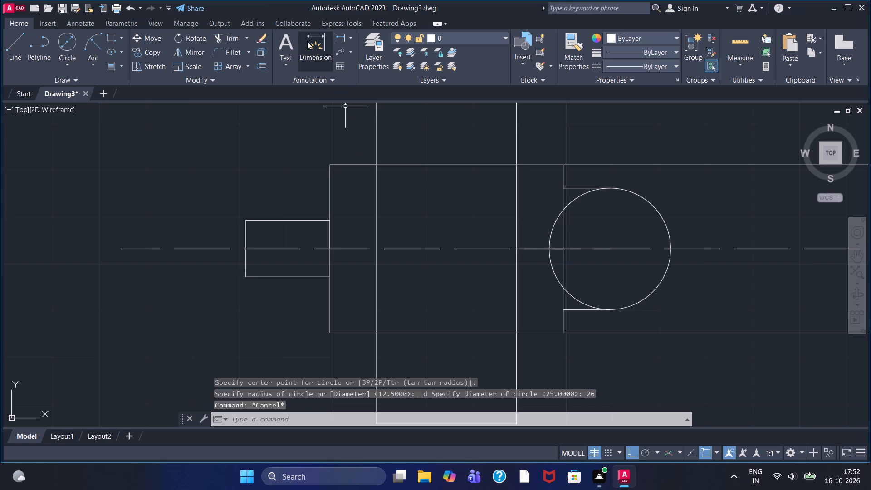
Trim away the inner part of the 26-diameter circle, leaving a semicircular end joining the two short horizontal lines.
click(231, 38)
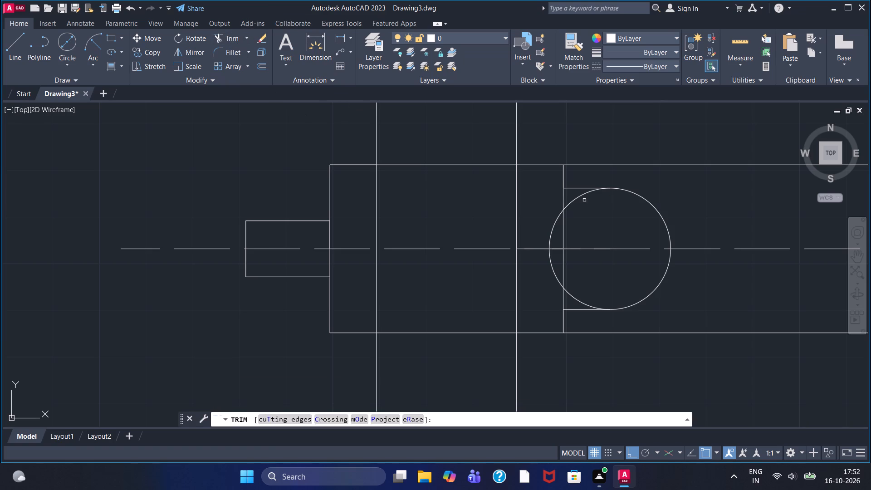
click(580, 196)
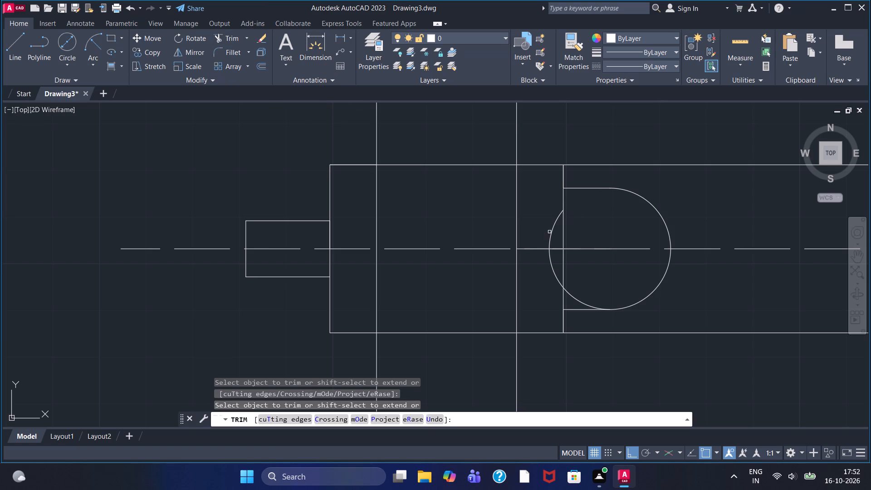
click(552, 230)
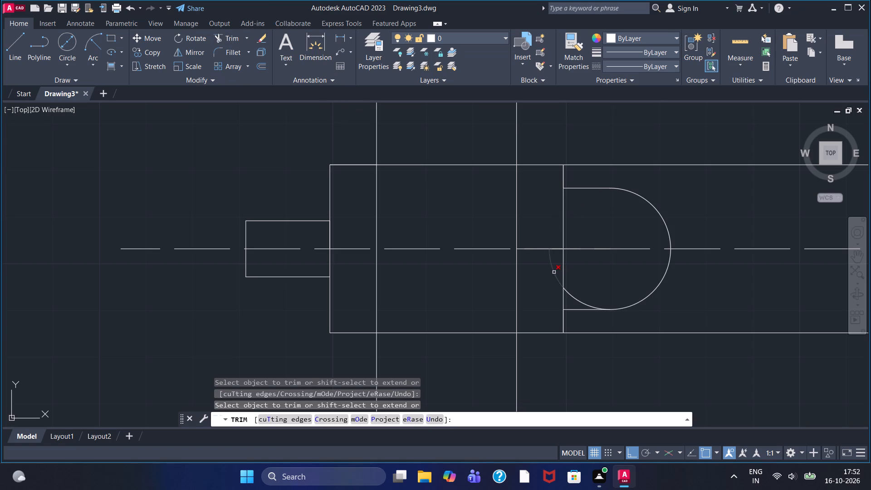
click(554, 272)
click(578, 301)
Draw a circle of diameter 10 concentric with the semicircular end in the top view.
click(71, 44)
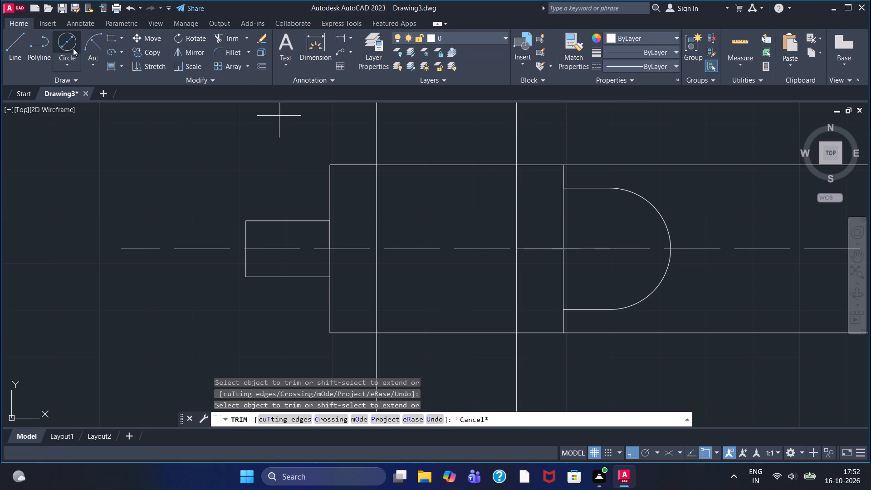
click(612, 251)
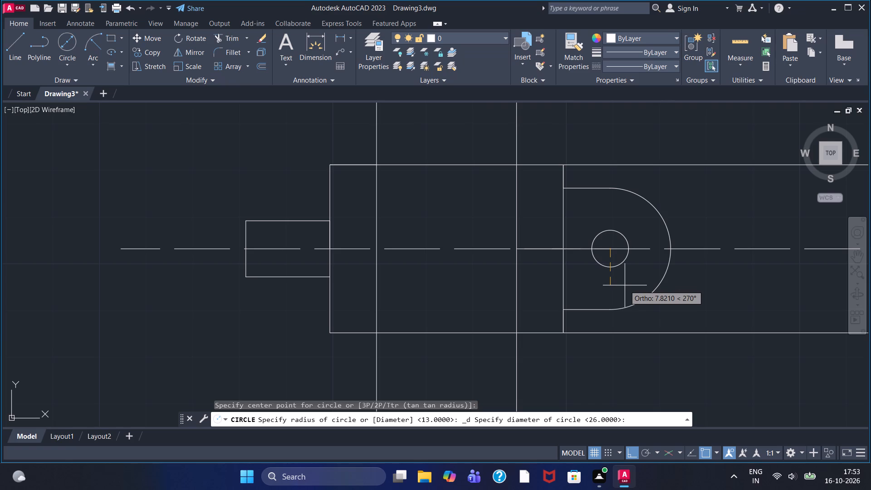
text(10)
key(Return)
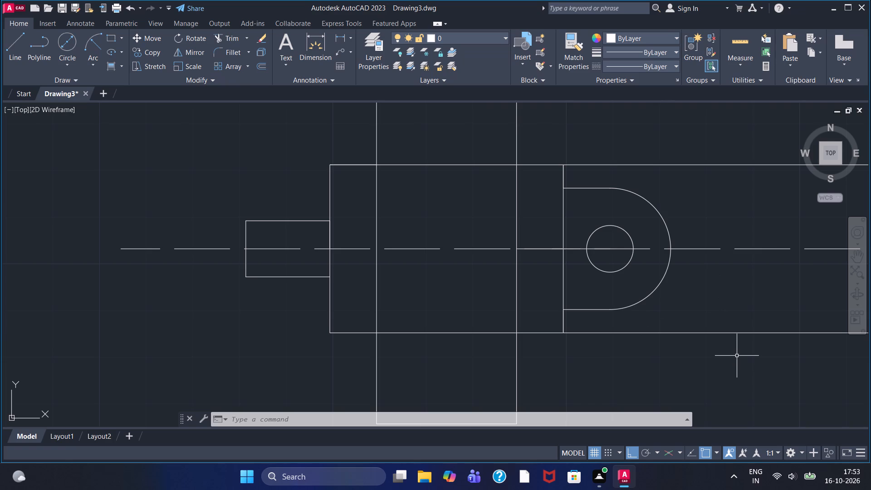
Delete the long dashed centre line running through the top view.
middle_drag(725, 270, 639, 269)
scroll(638, 269, up, 1)
scroll(638, 269, down, 1)
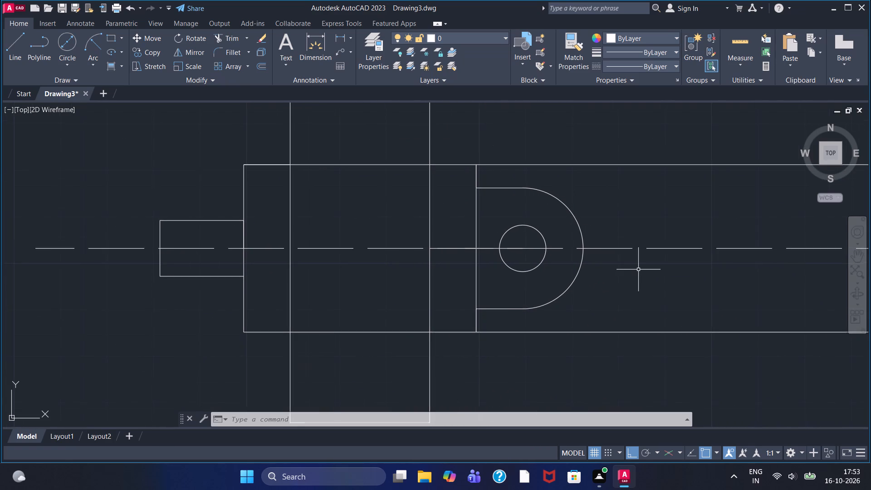
scroll(638, 269, down, 1)
middle_drag(646, 277, 489, 280)
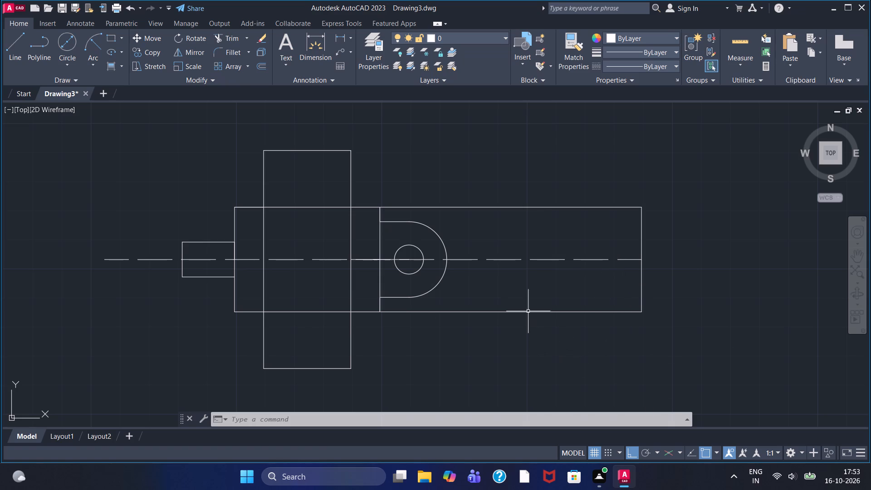
middle_drag(543, 265, 423, 274)
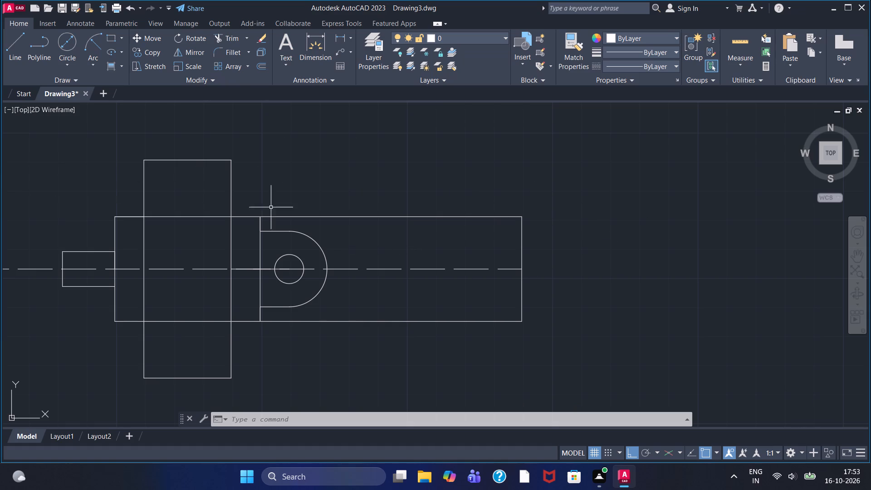
click(436, 269)
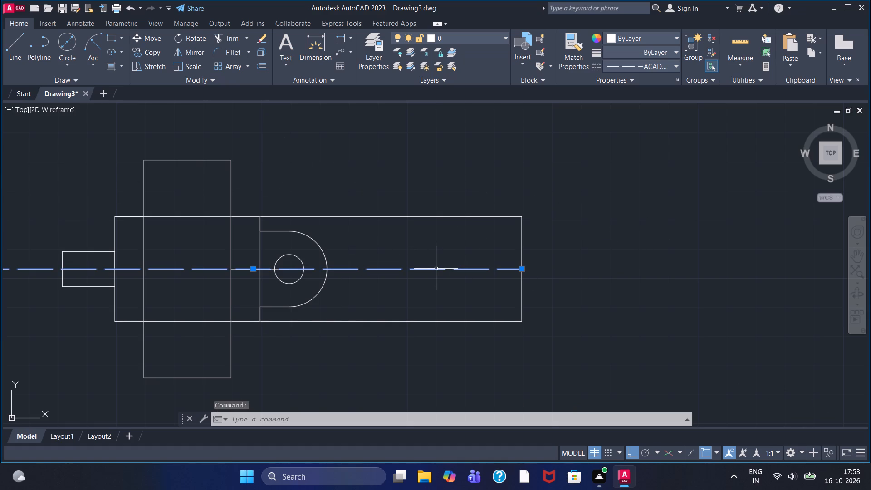
key(BackSpace)
key(Delete)
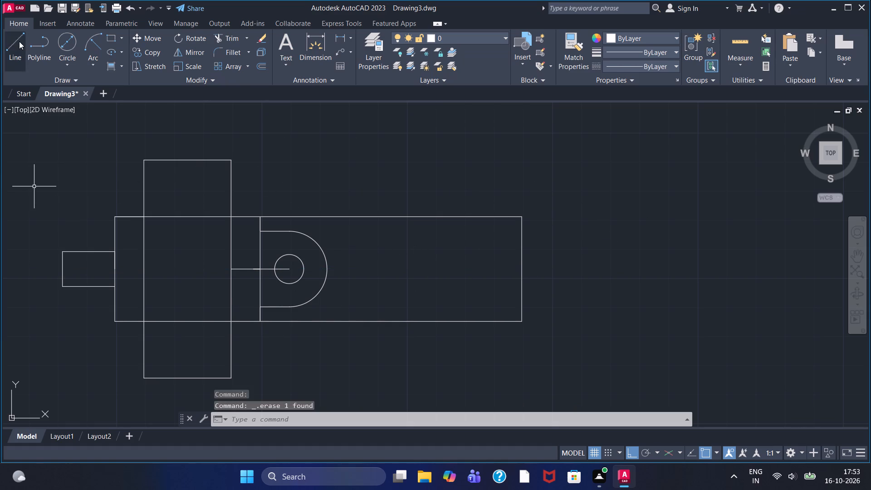
Draw a horizontal line 60 units to the right from the centre of the 10-diameter circle.
click(19, 41)
click(291, 271)
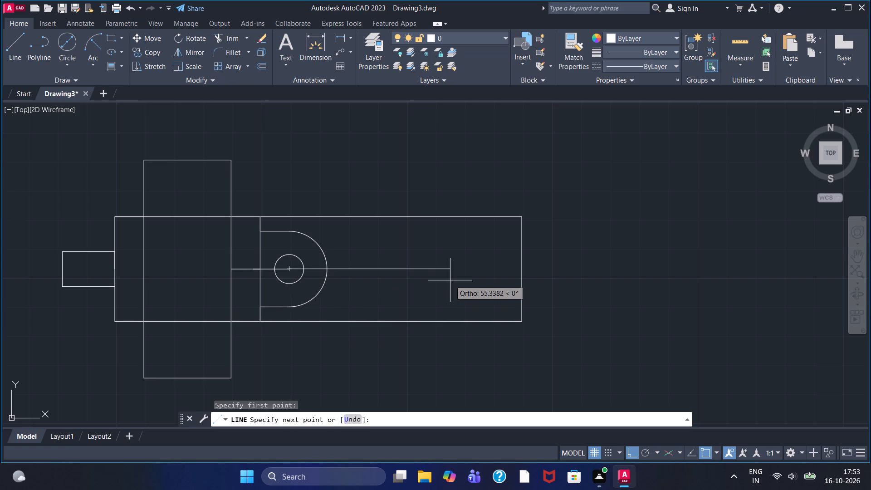
text(60)
key(Return)
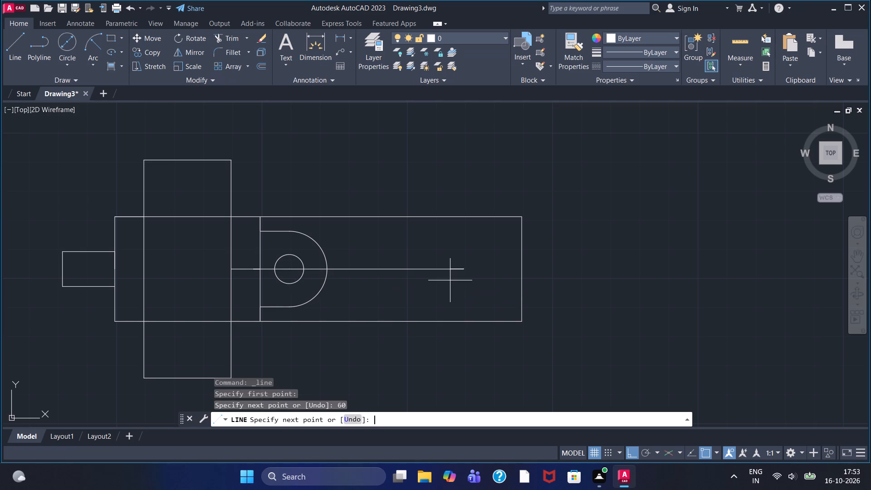
key(Escape)
Draw a circle of diameter 12 centred on the right end of the 60-unit line.
click(65, 33)
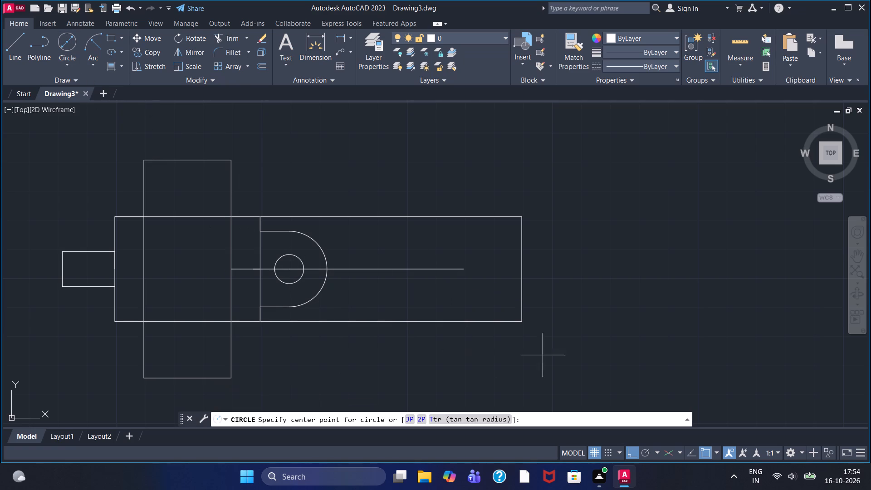
click(466, 268)
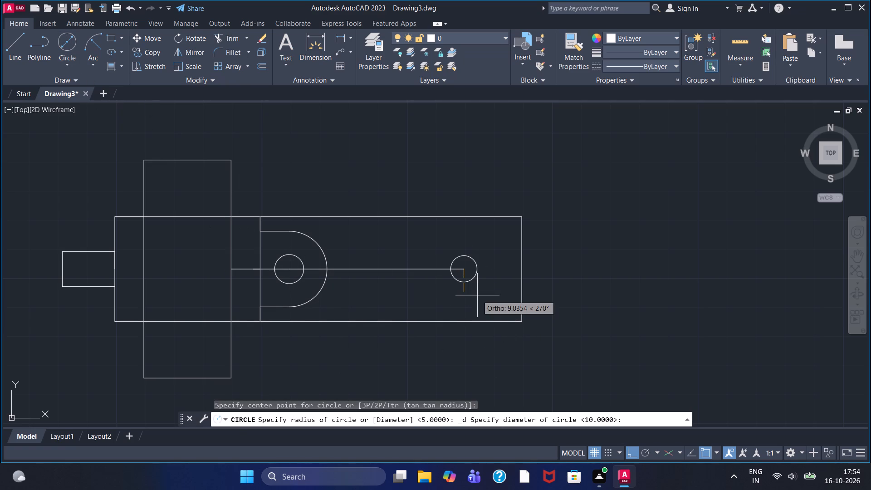
text(12)
key(Return)
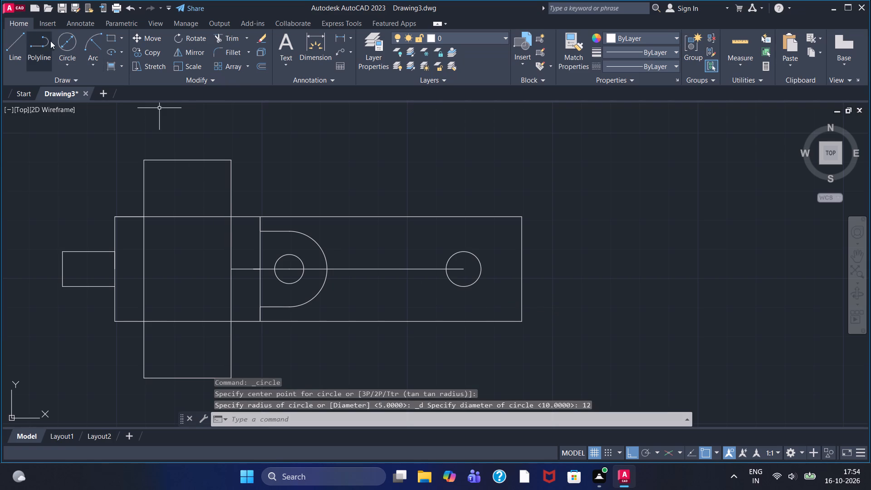
Draw a concentric circle of diameter 25 around the 12-diameter circle.
click(76, 36)
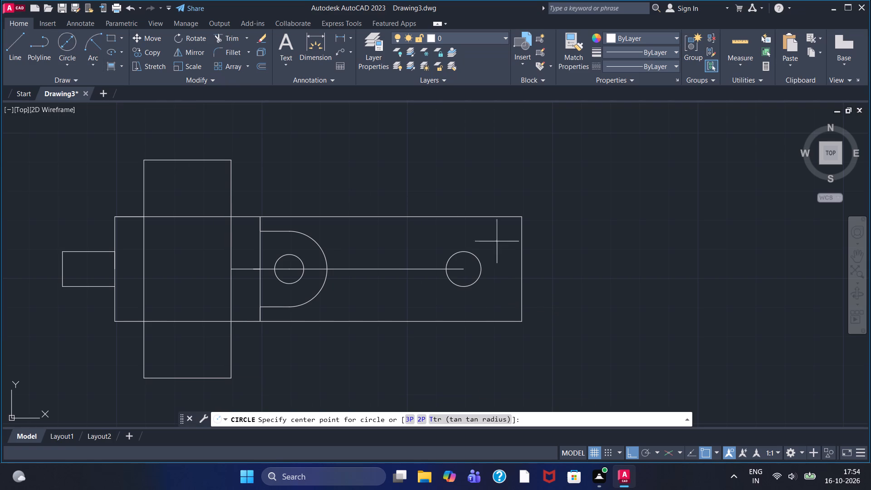
click(467, 269)
text(25)
key(Return)
key(Escape)
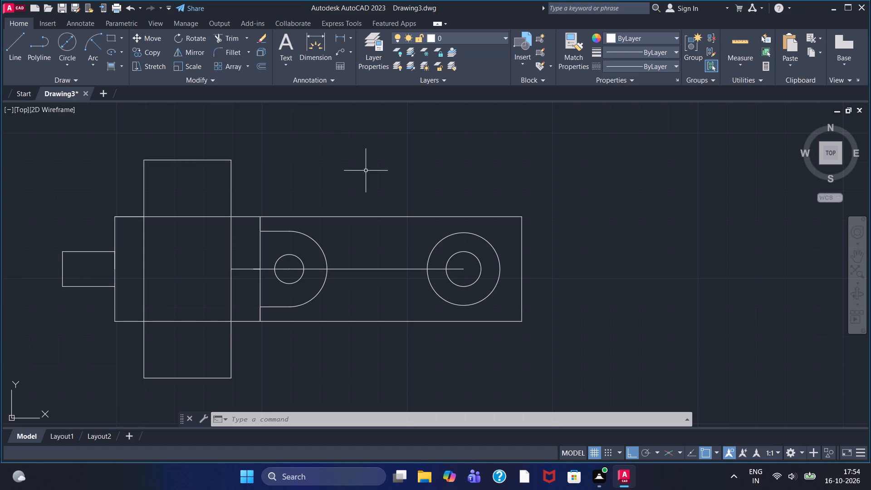
Draw a line about 54 units to the right from the front view's lower-right corner, continuing 10 units straight up.
middle_drag(368, 171, 366, 142)
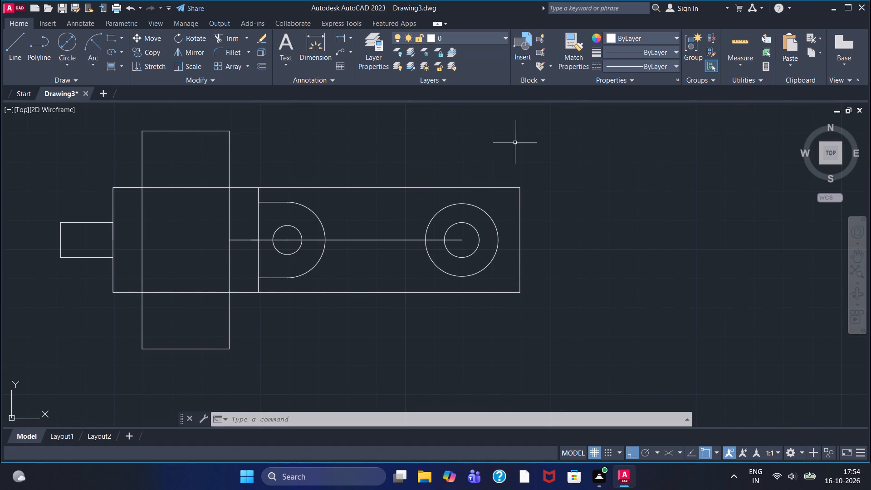
scroll(630, 216, up, 3)
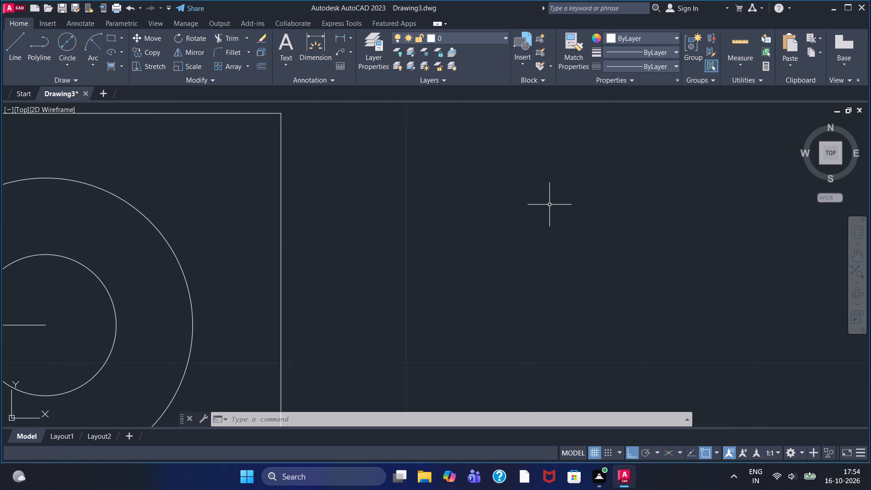
scroll(494, 201, down, 5)
middle_drag(549, 153, 475, 217)
scroll(549, 152, down, 1)
scroll(475, 217, up, 1)
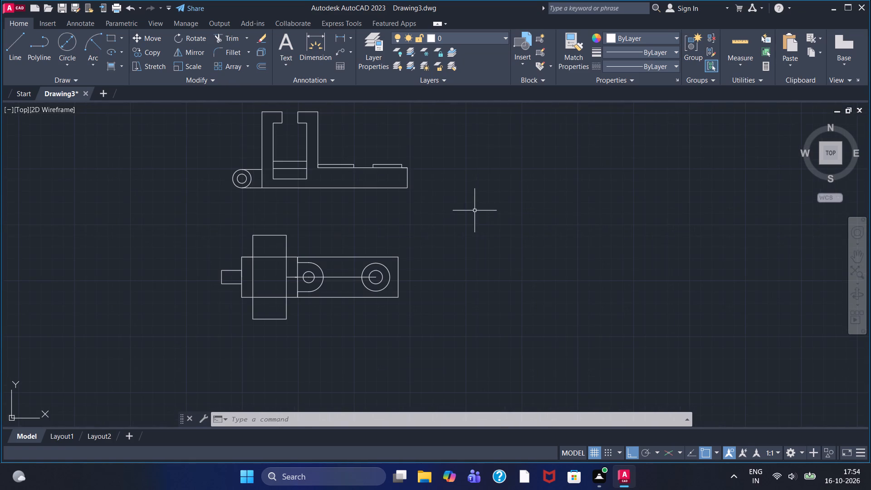
scroll(475, 188, down, 2)
middle_drag(475, 188, 385, 197)
scroll(385, 197, up, 2)
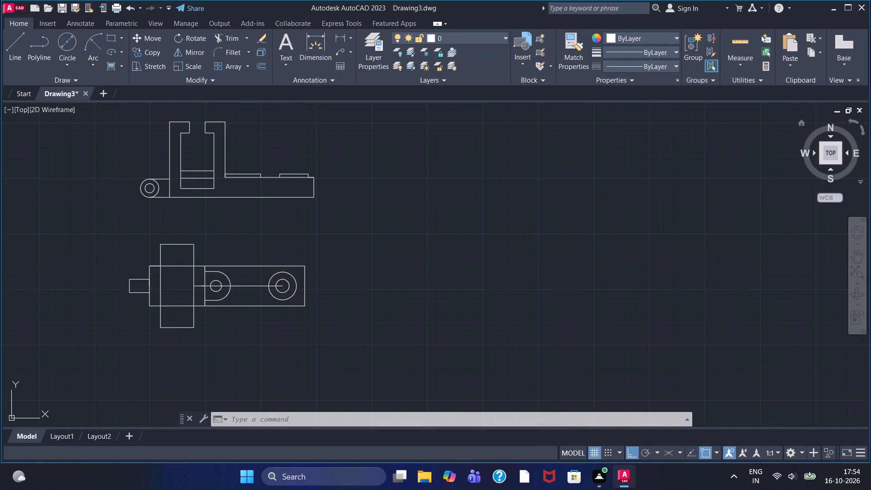
click(12, 59)
click(313, 199)
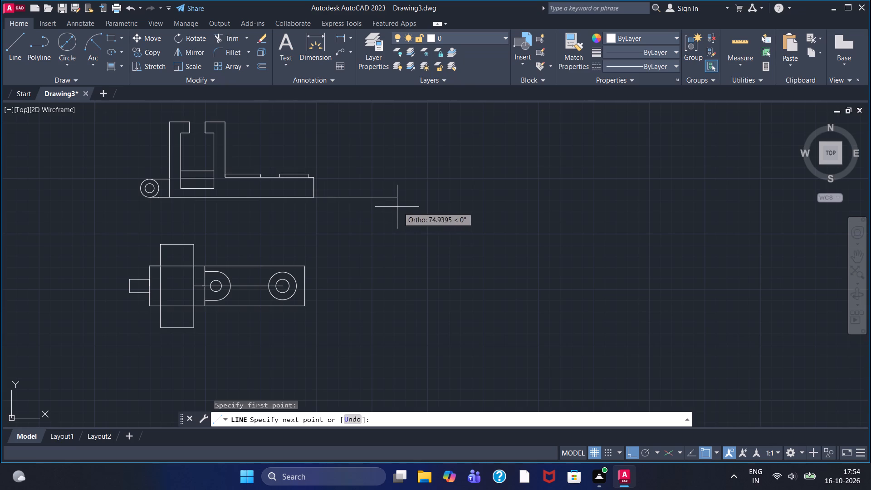
click(373, 200)
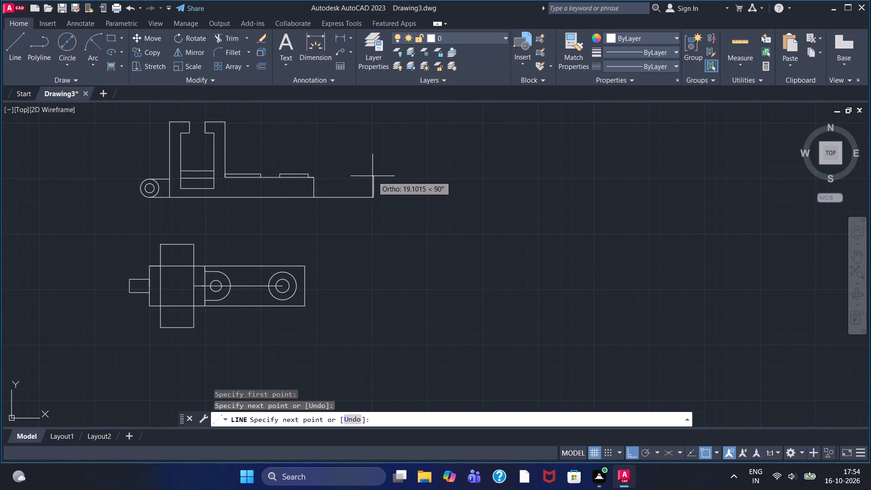
text(10)
key(Return)
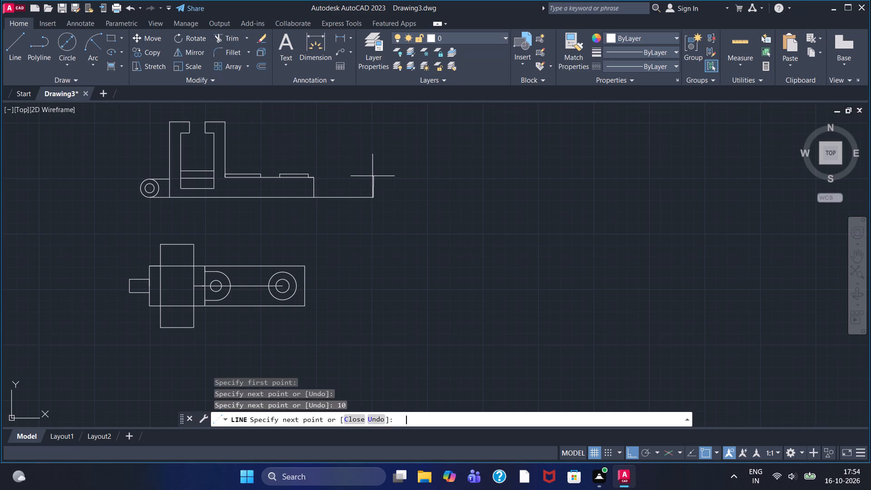
key(Escape)
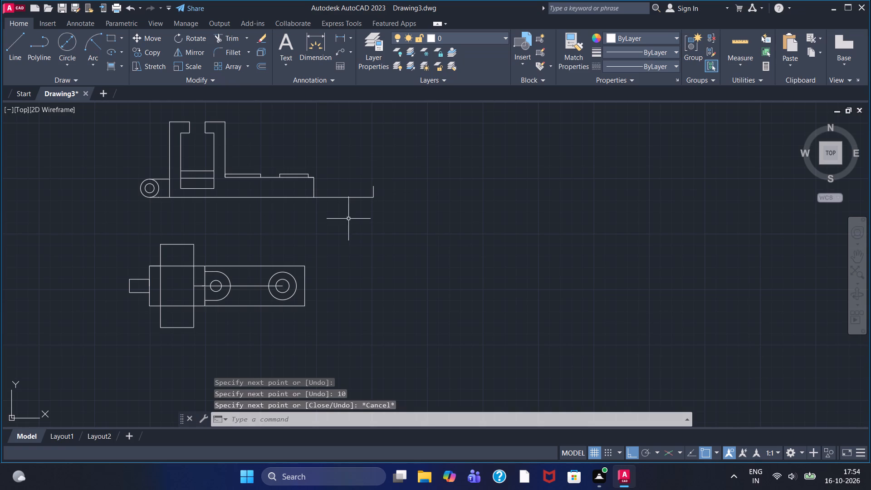
Delete the horizontal line connecting the front view to the new 10-unit vertical line.
double_click(350, 196)
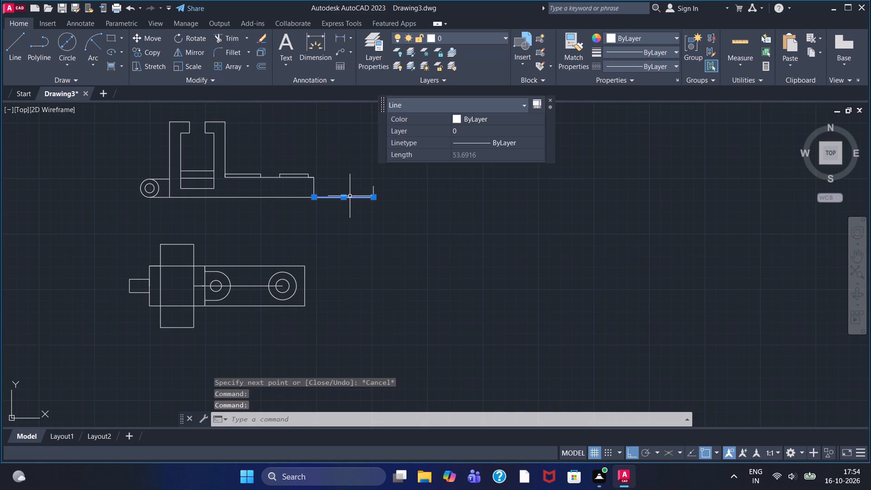
key(Delete)
Draw the side view's base from the 10-unit vertical line's lower end: 36 units right, continuing 10 units straight up.
drag(16, 51, 23, 54)
click(372, 200)
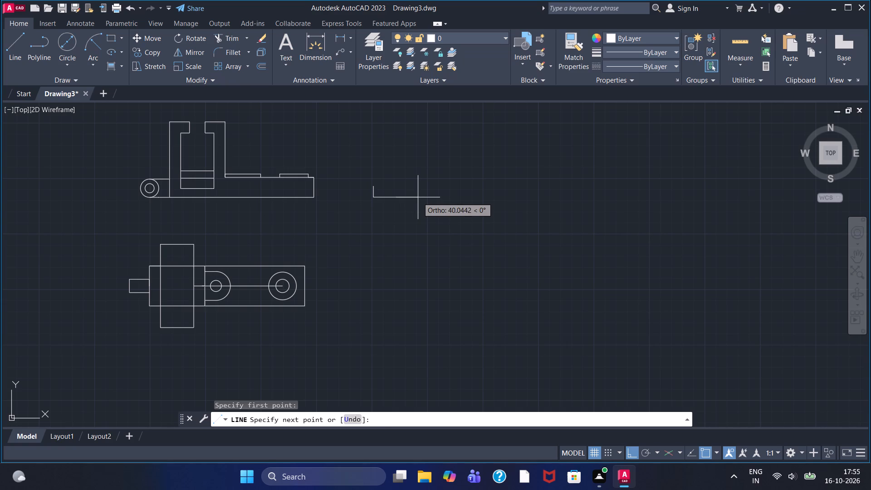
text(36)
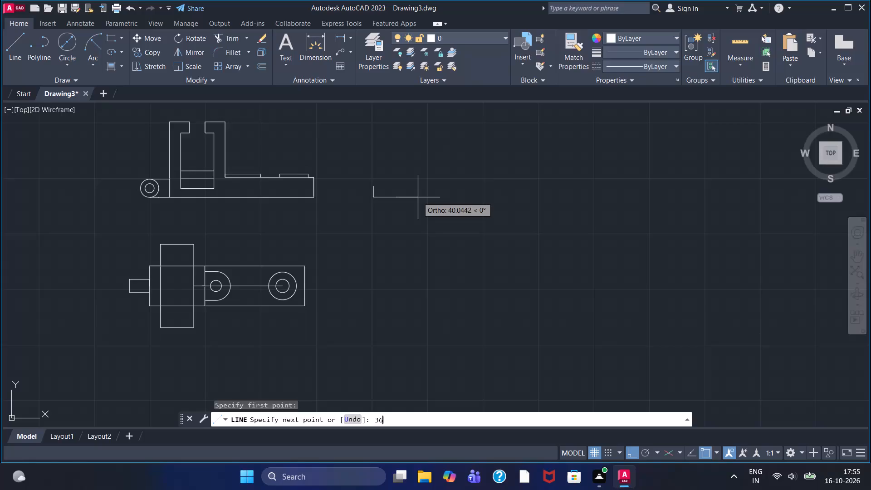
key(Return)
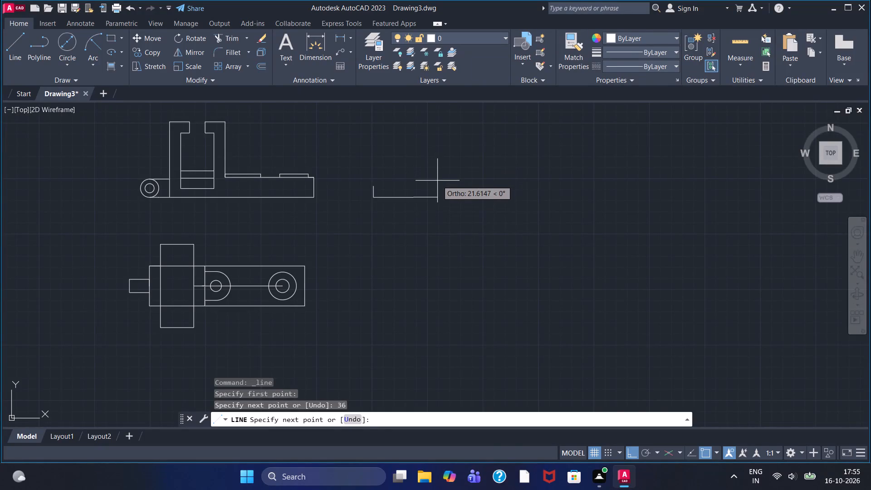
text(10)
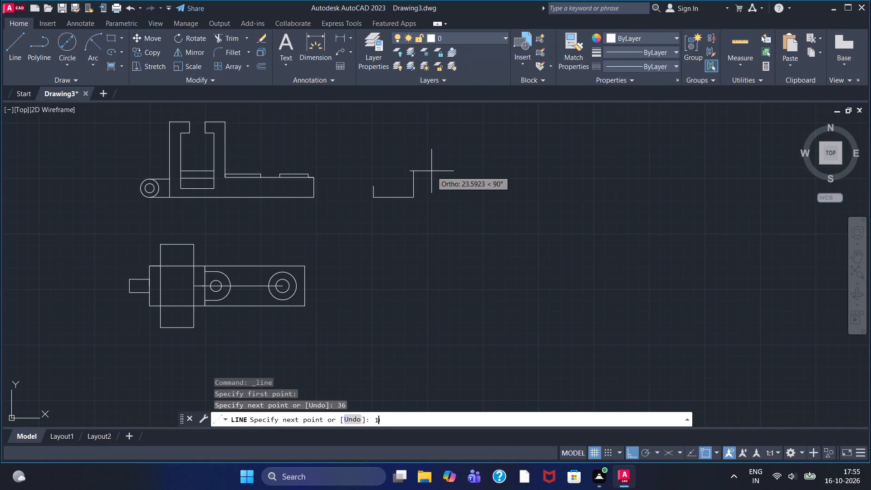
key(Return)
Continue with a line sloping up and outward about 28 units across, 6 units straight up, and a horizontal line back past the base's middle.
scroll(431, 171, up, 2)
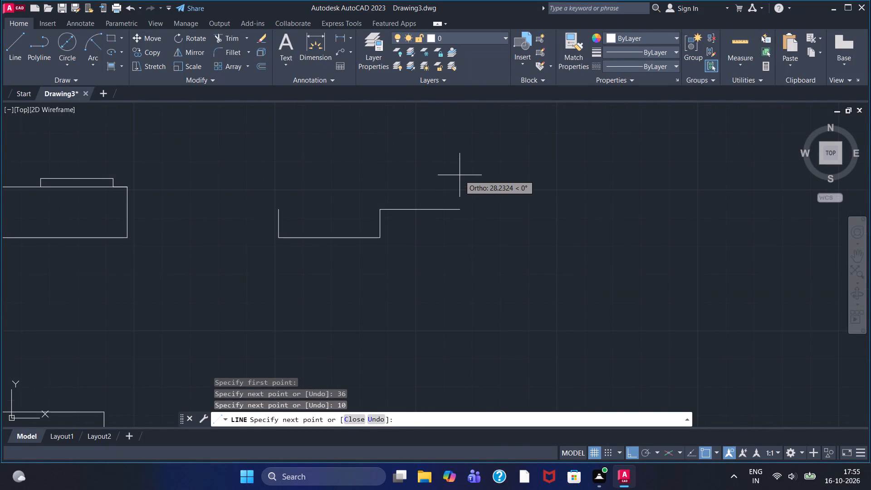
key(F8)
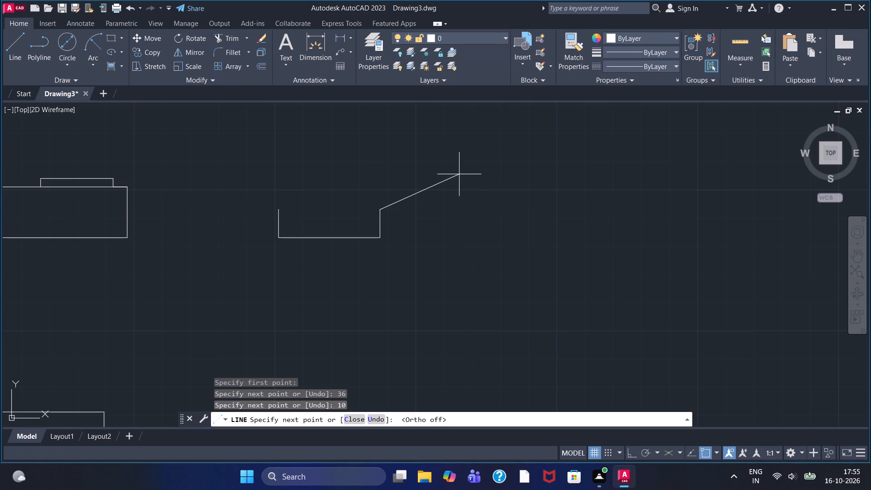
click(459, 174)
key(F8)
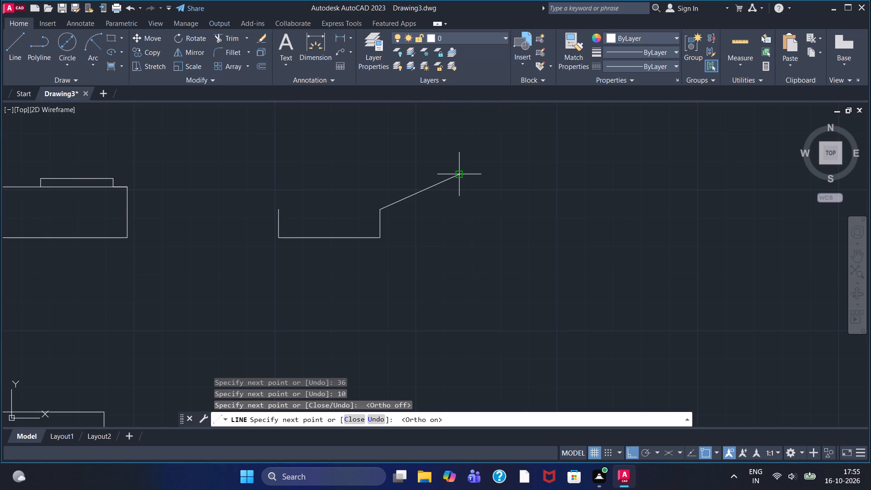
key(8)
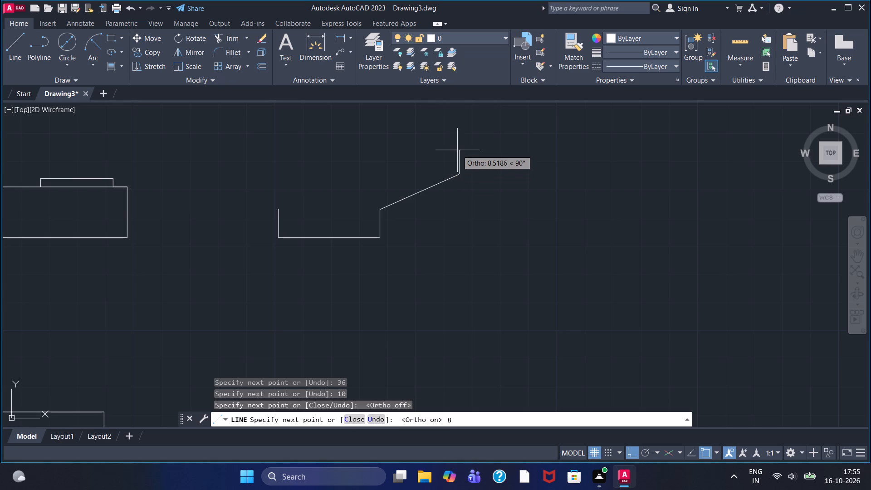
key(BackSpace)
key(6)
key(Return)
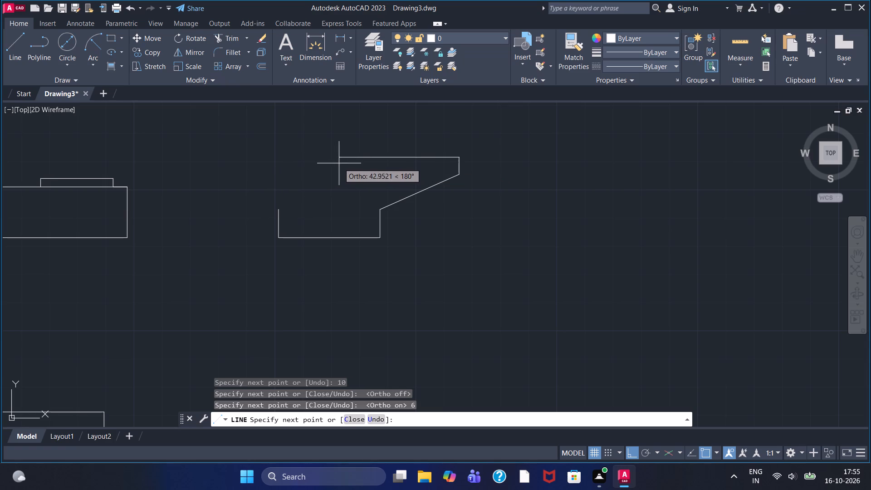
click(312, 160)
key(Escape)
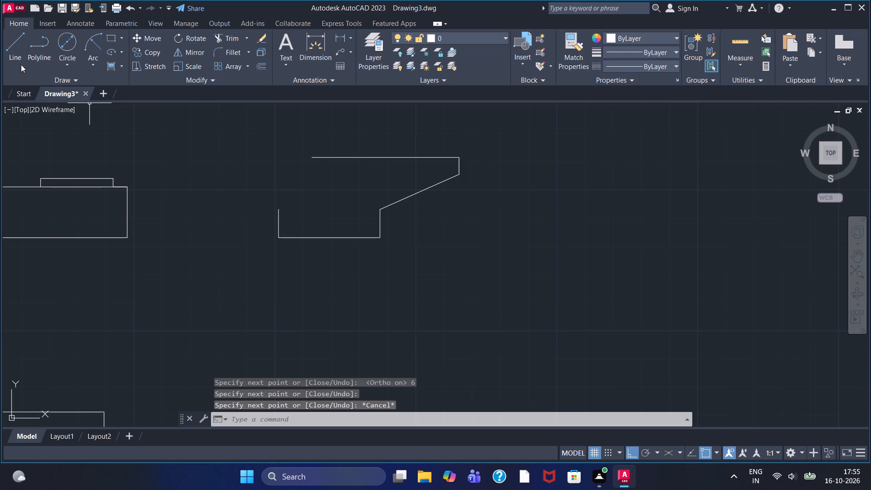
Draw a vertical centre line from the midpoint of the side view's base up past its top line.
click(21, 64)
click(327, 239)
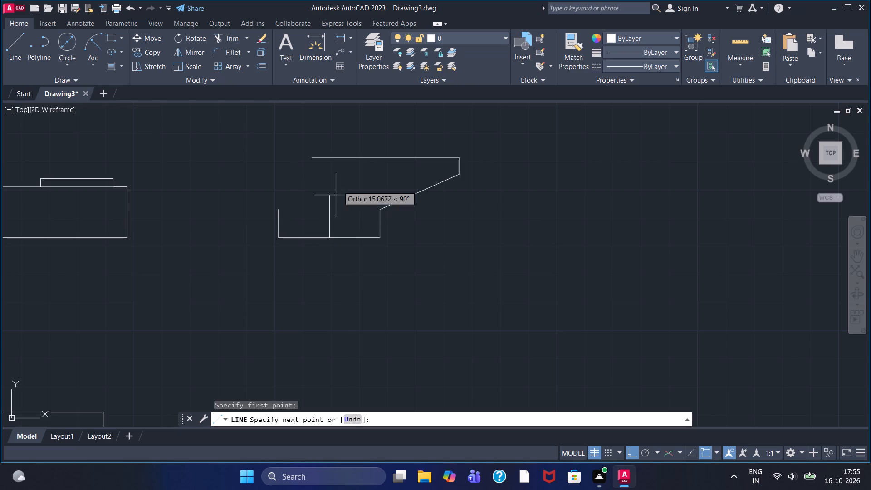
click(333, 130)
key(Escape)
Trim the part of the side view's top line that overhangs to the left of the centre line.
click(315, 156)
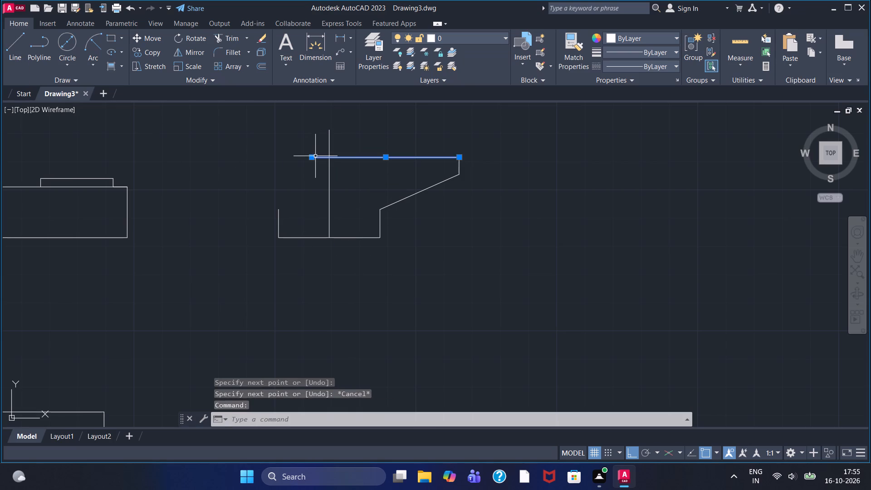
key(Escape)
click(223, 40)
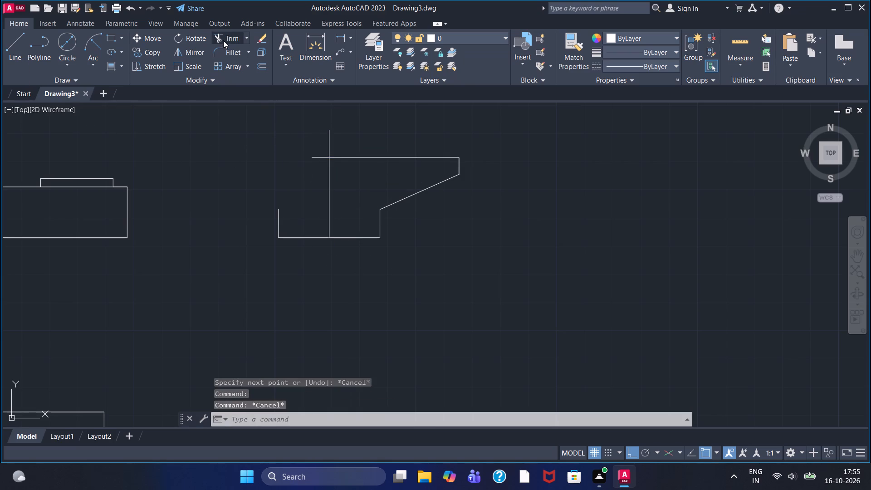
click(318, 157)
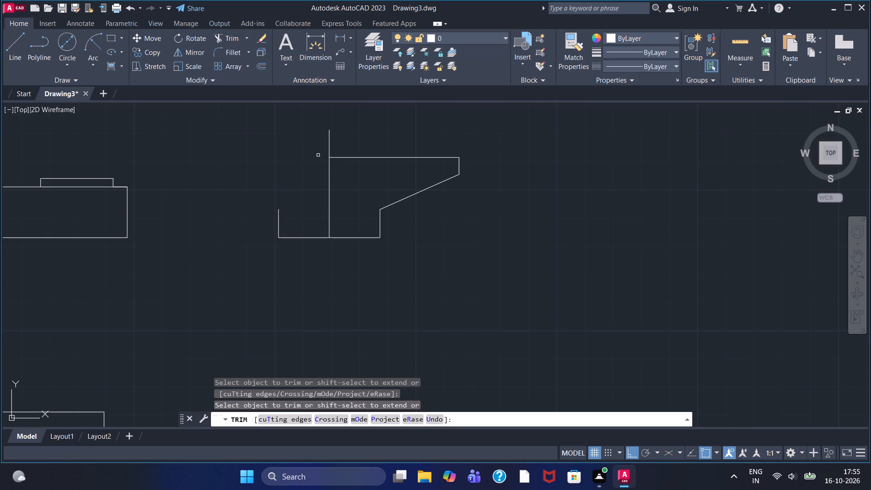
key(Escape)
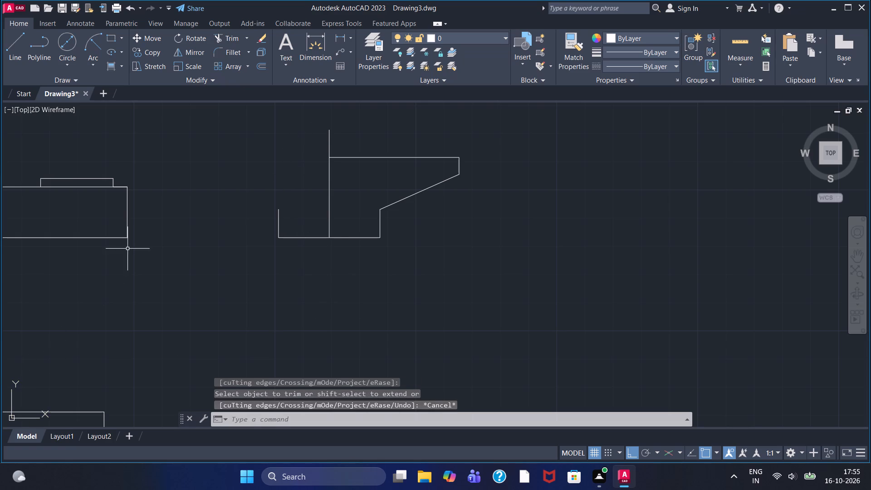
Mirror the top, 6-unit vertical and sloped lines about the side view's vertical centre line, keeping the source objects.
click(181, 56)
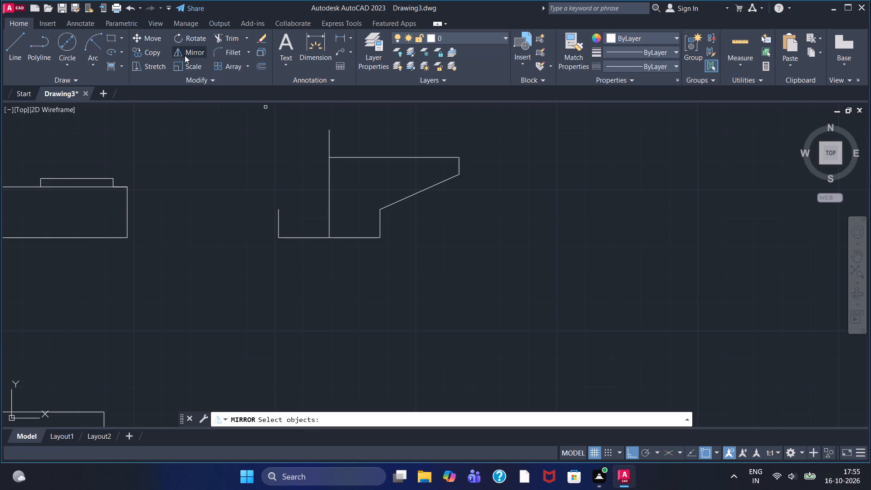
click(387, 156)
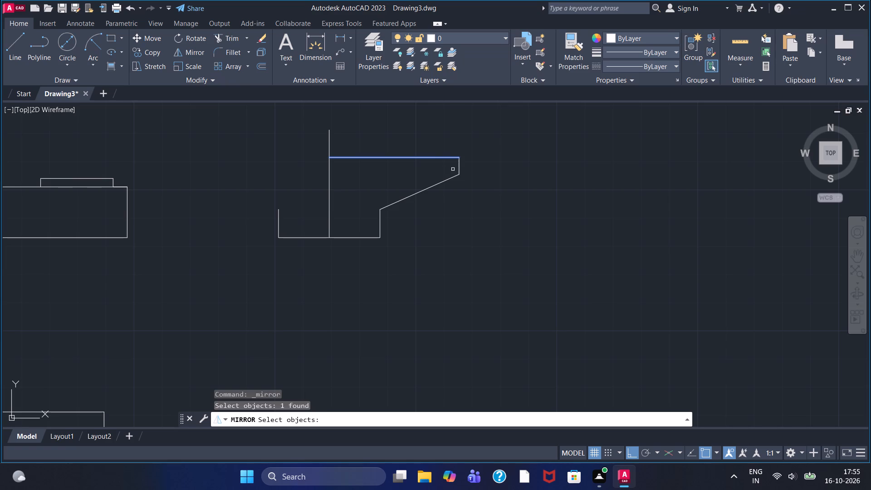
click(460, 168)
click(438, 185)
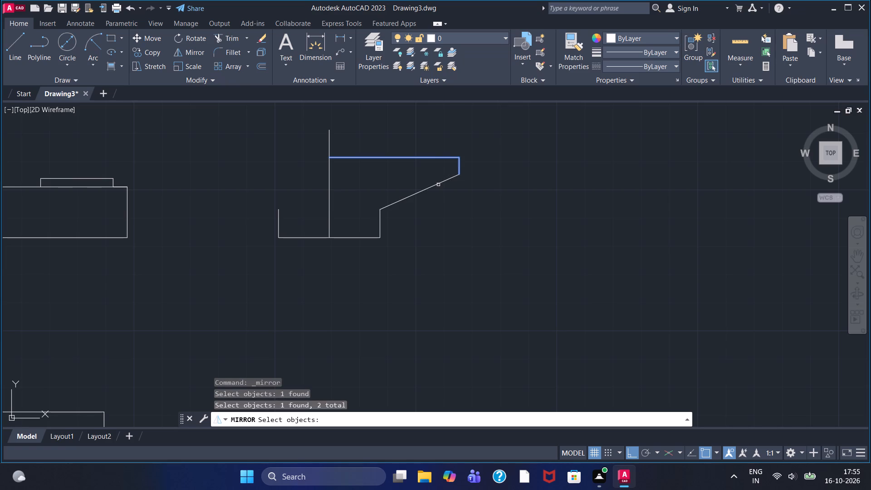
key(Return)
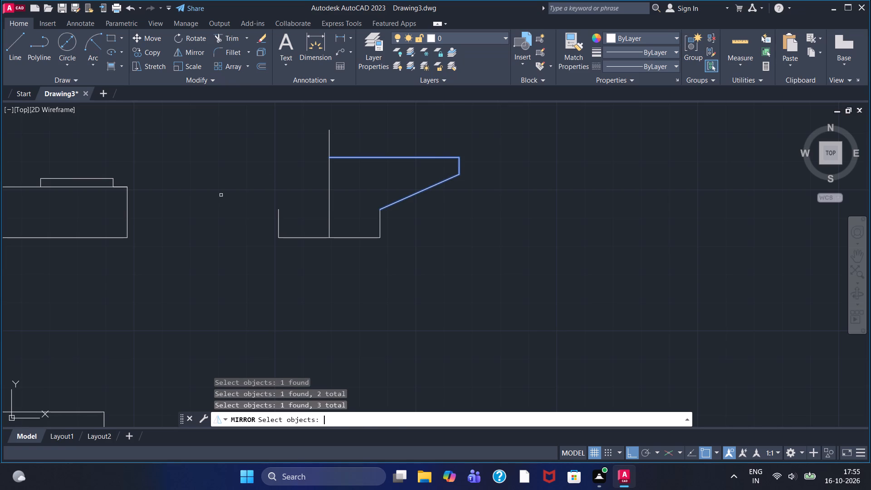
click(328, 182)
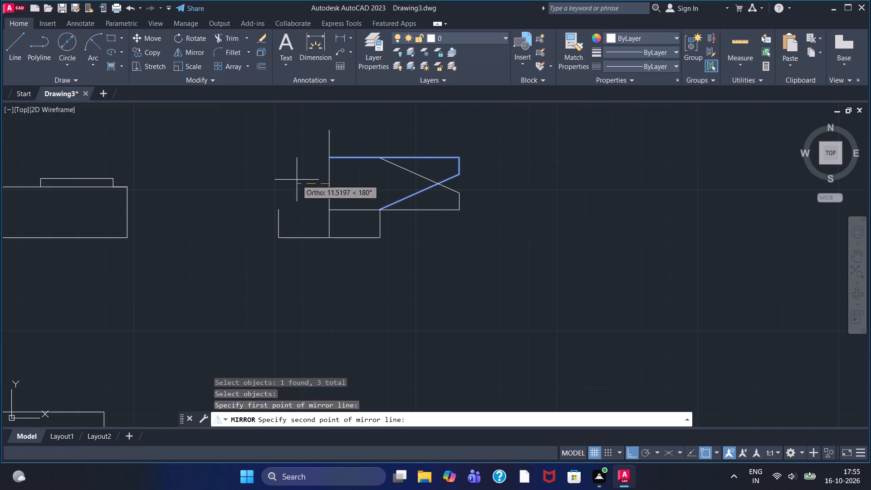
click(273, 257)
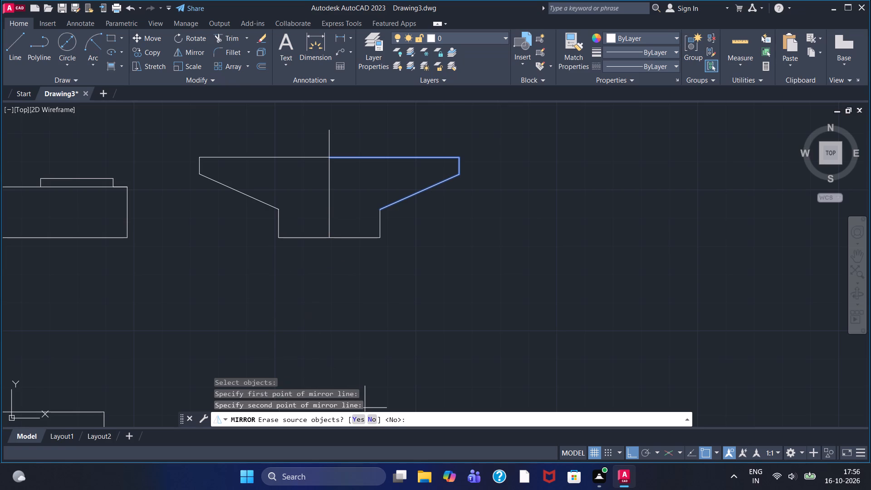
click(372, 419)
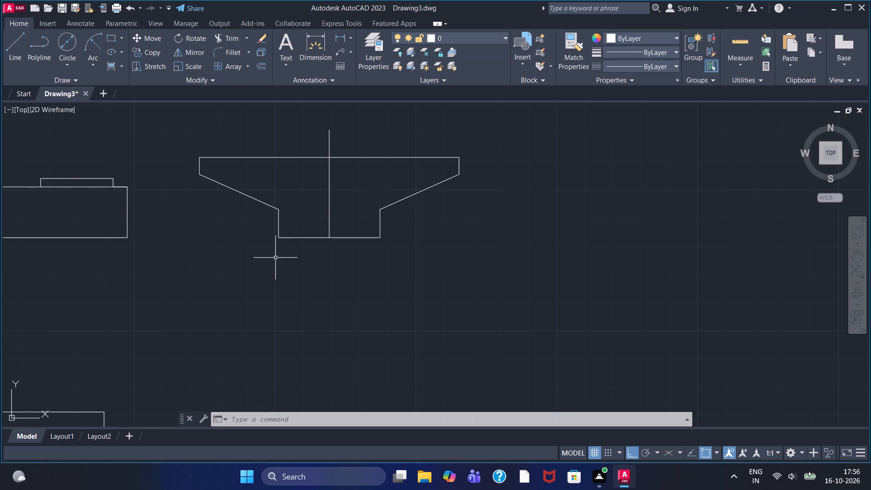
Draw a 10-unit-wide slot centred on the base, starting 5 units left of its midpoint, with its right side running below the base.
click(24, 56)
click(327, 239)
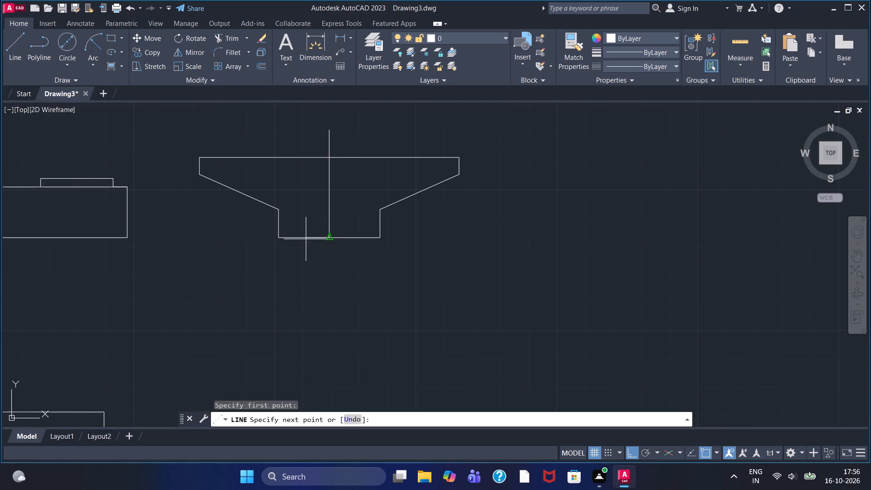
key(5)
key(Return)
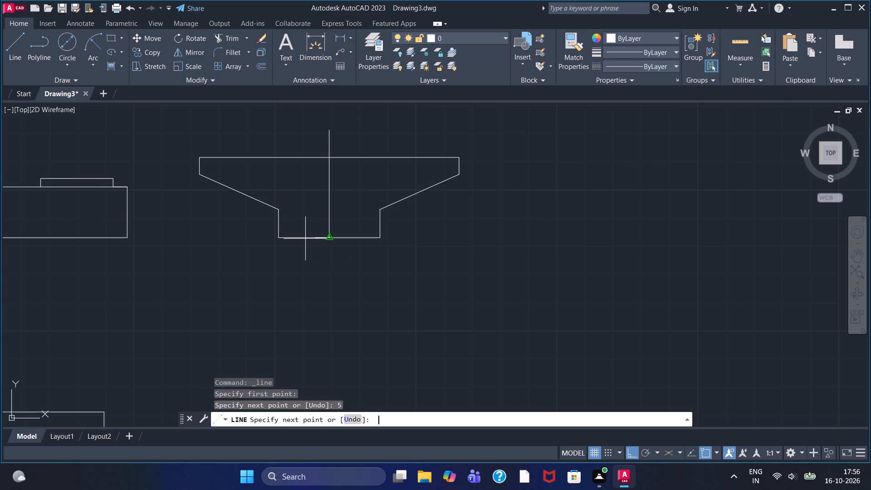
double_click(313, 190)
text(10)
key(Return)
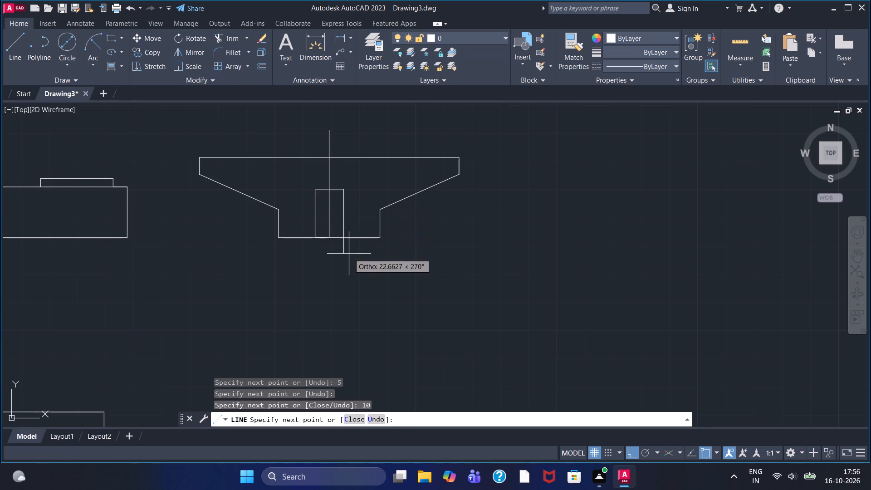
click(349, 254)
right_click(351, 258)
click(373, 263)
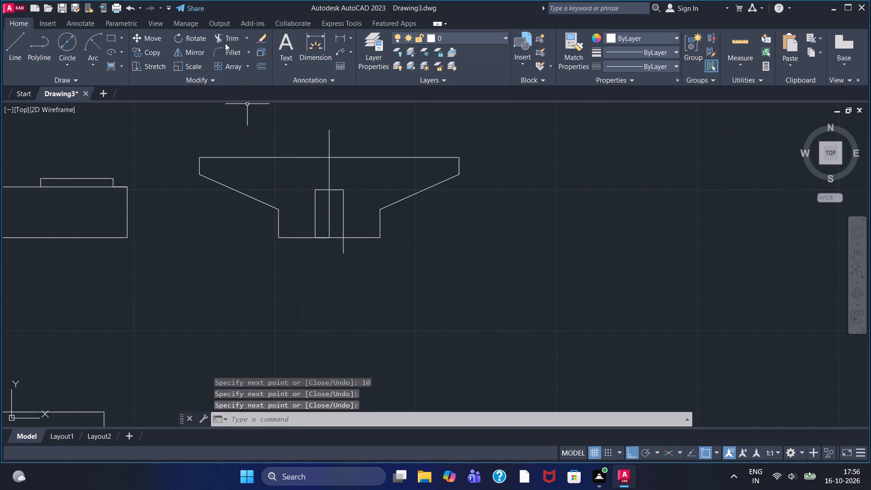
Trim the end of the slot's right side that extends below the base line.
click(225, 39)
click(342, 246)
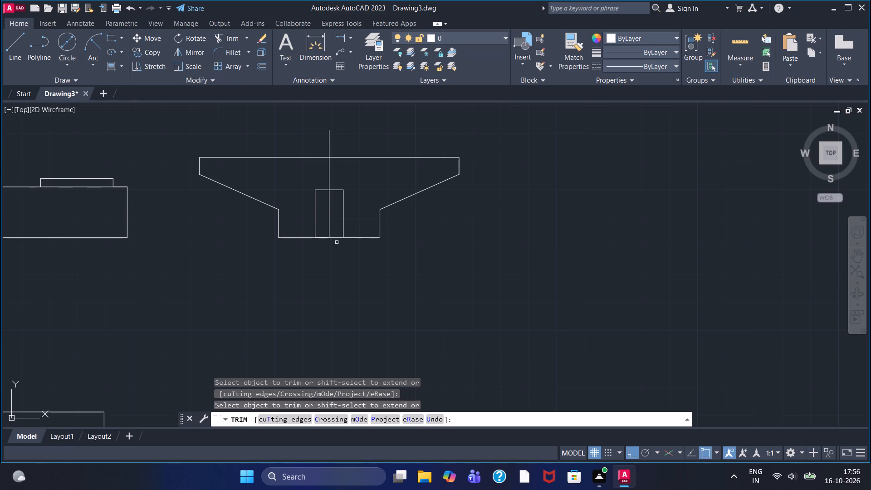
Draw a line 5 units left from the slot's upper-left corner, continuing 5 units straight up.
click(16, 48)
click(320, 191)
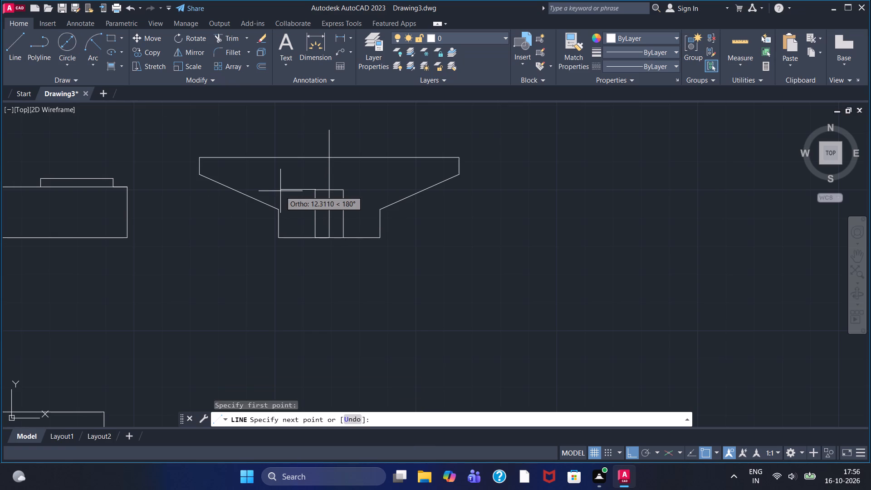
key(5)
key(Return)
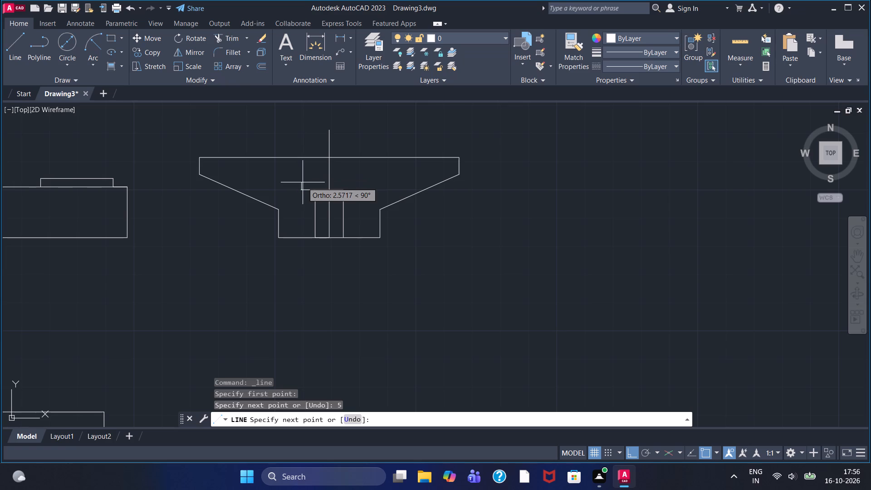
key(5)
key(Return)
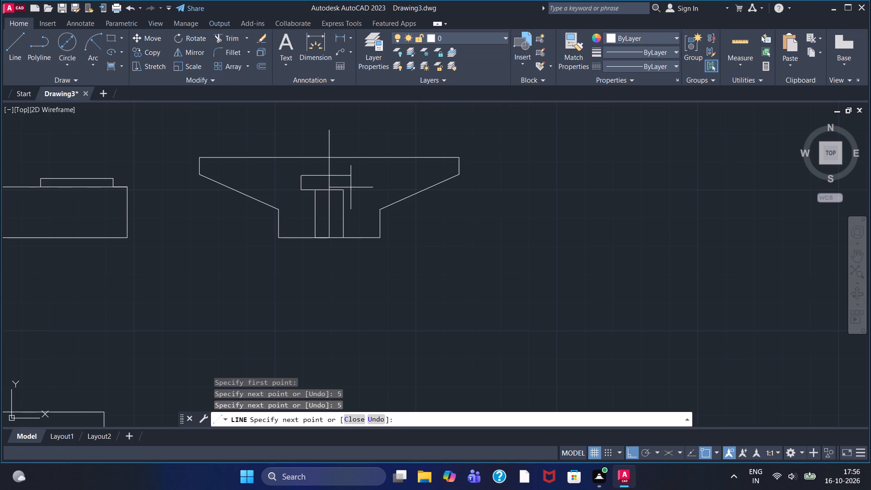
key(Escape)
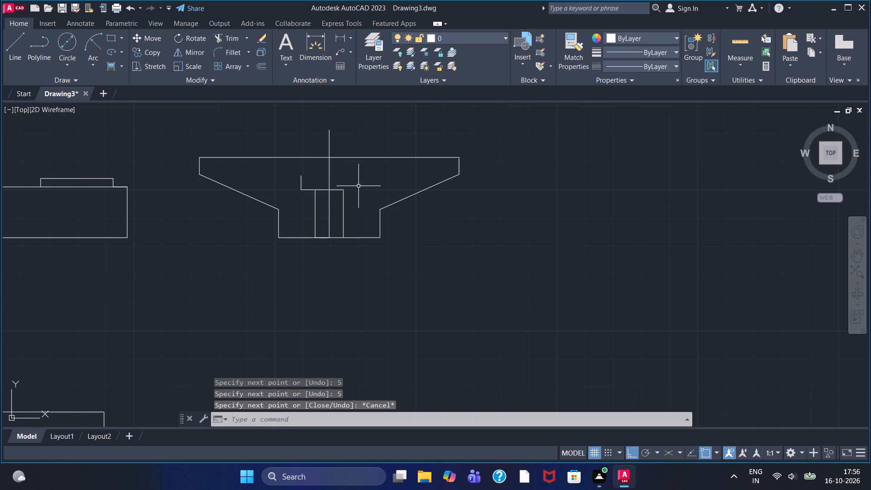
Replace the 5-unit vertical line beside the slot with a line 2.5 units straight up from the same lower end.
click(301, 180)
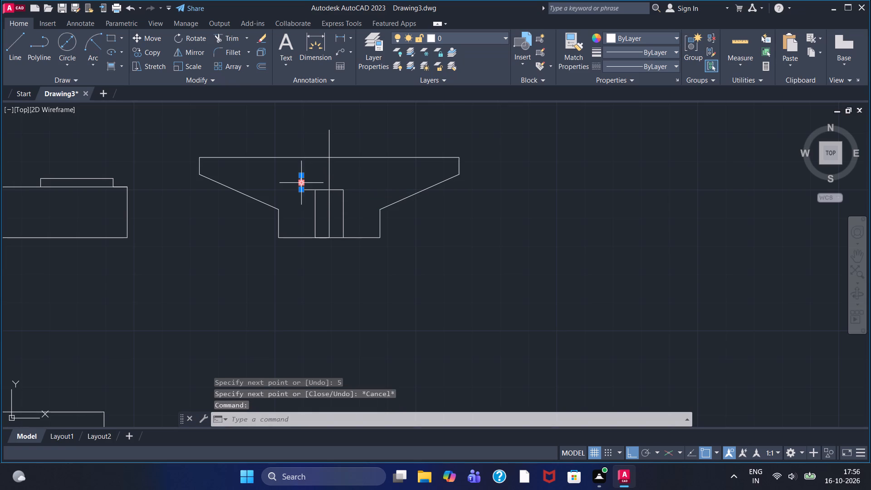
key(Delete)
click(8, 49)
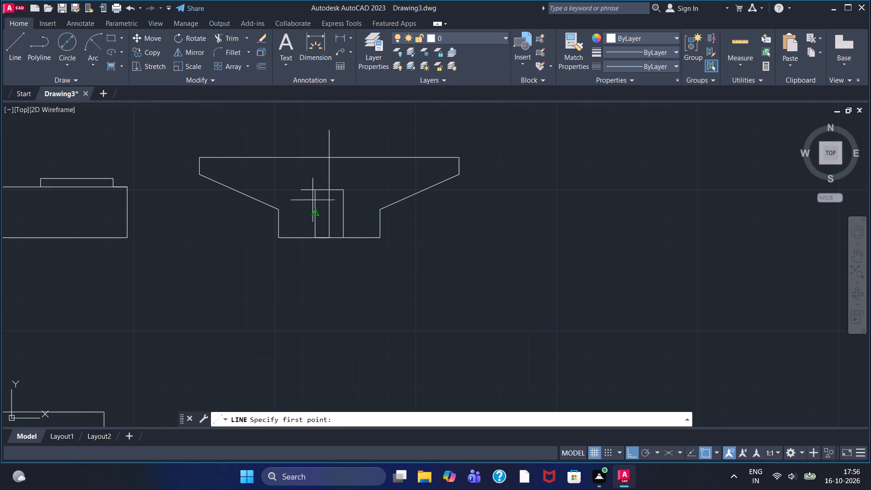
click(302, 189)
text(2.5)
key(Return)
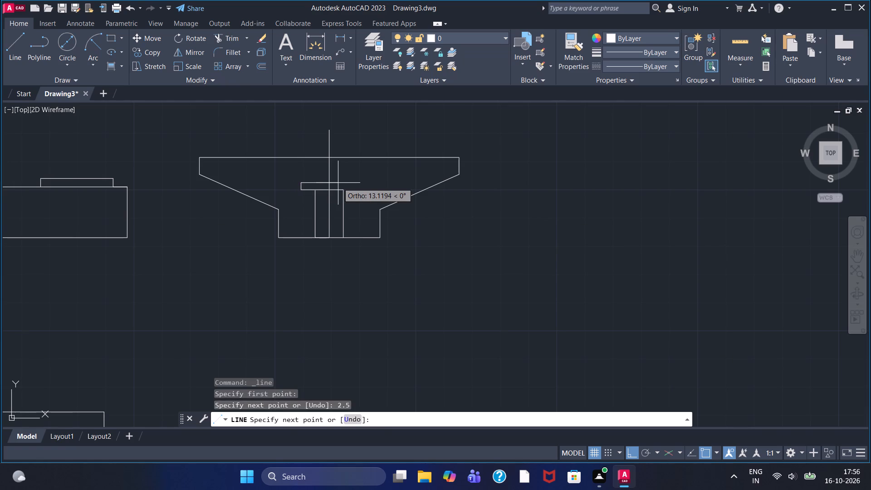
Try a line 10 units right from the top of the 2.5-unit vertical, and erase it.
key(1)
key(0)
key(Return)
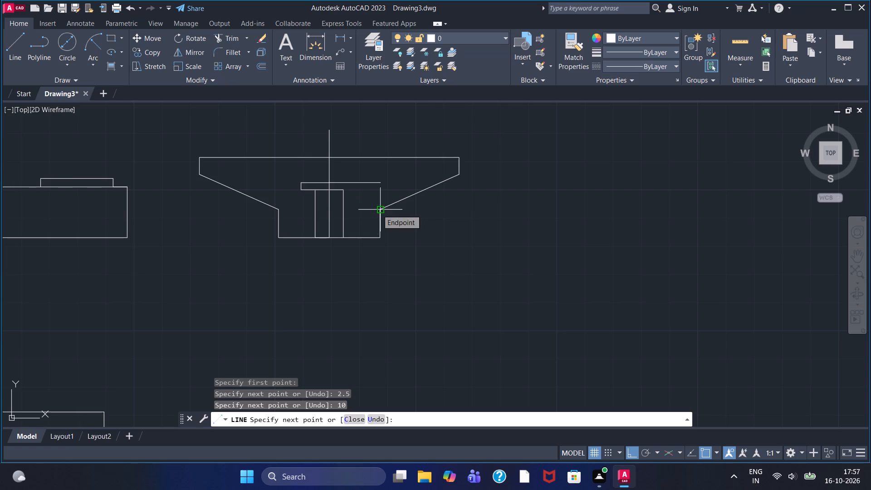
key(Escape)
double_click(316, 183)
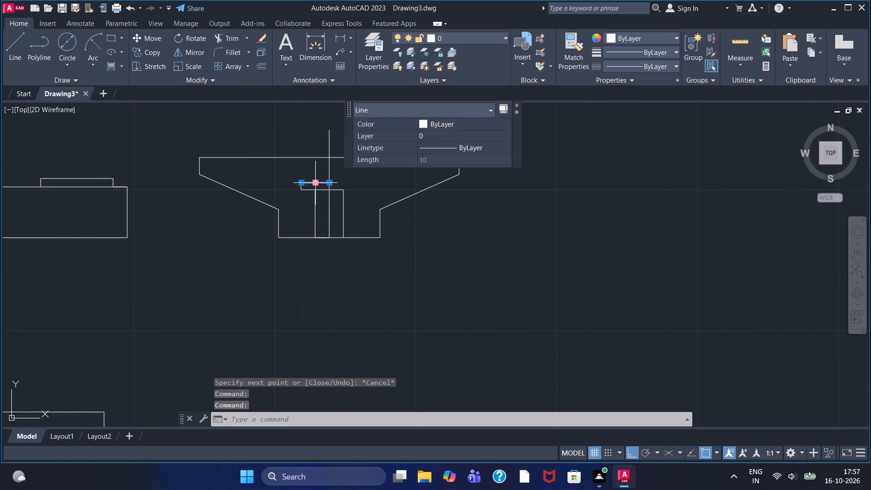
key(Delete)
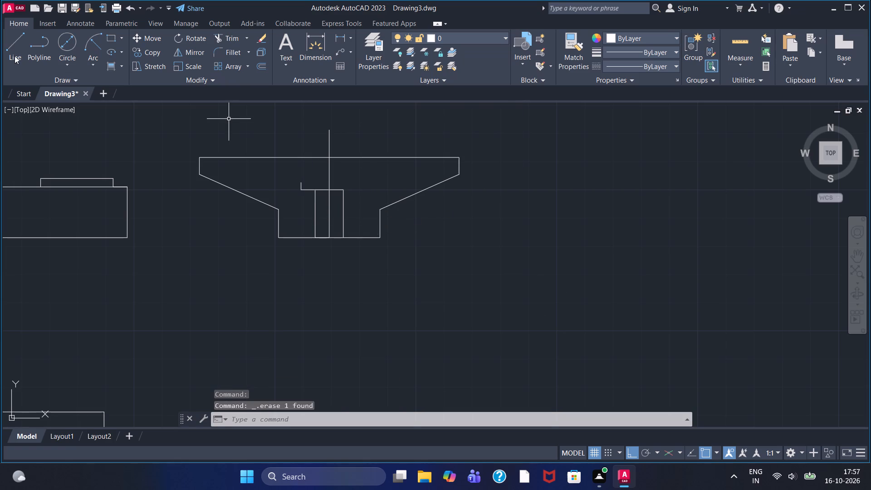
Draw the slot head from the 2.5-unit vertical's top: 20 units right, 2.5 units down, and back to the slot's upper-right corner.
click(14, 55)
click(304, 183)
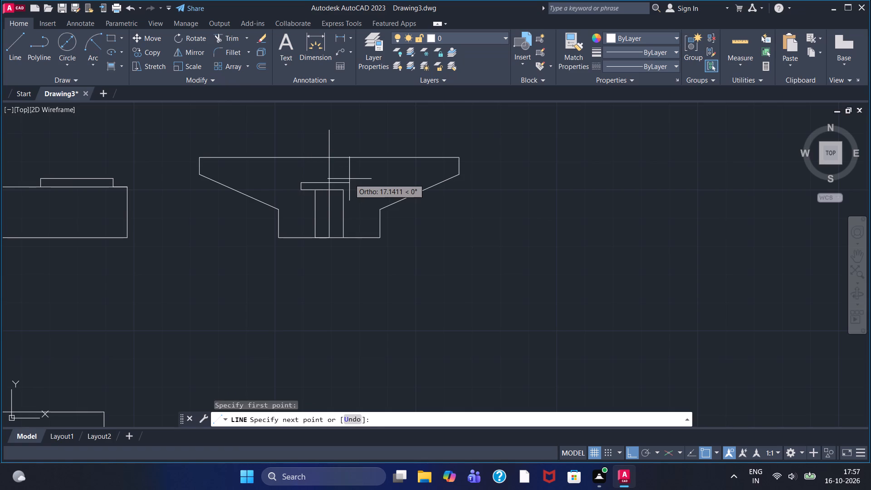
key(2)
key(0)
key(Return)
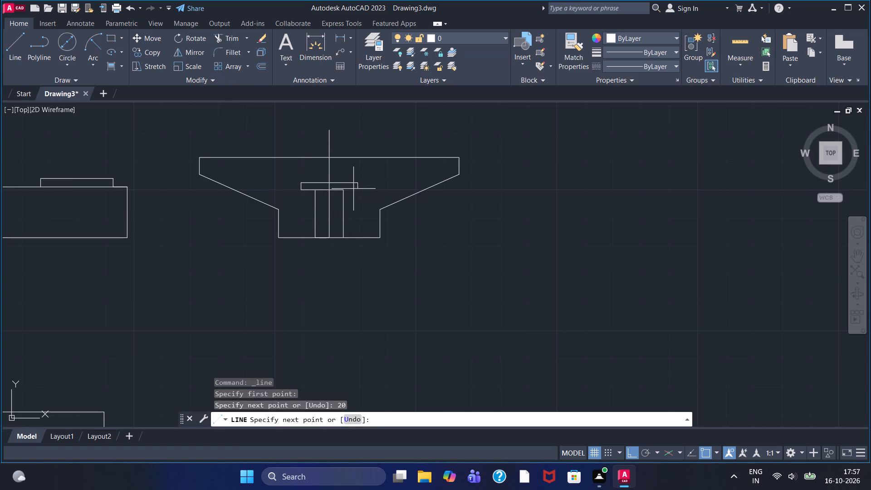
text(2.5)
key(Return)
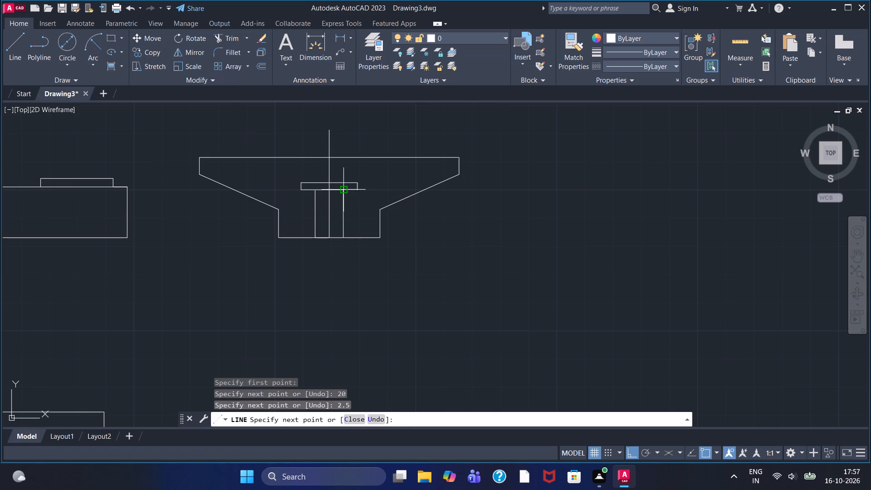
click(342, 189)
right_click(378, 188)
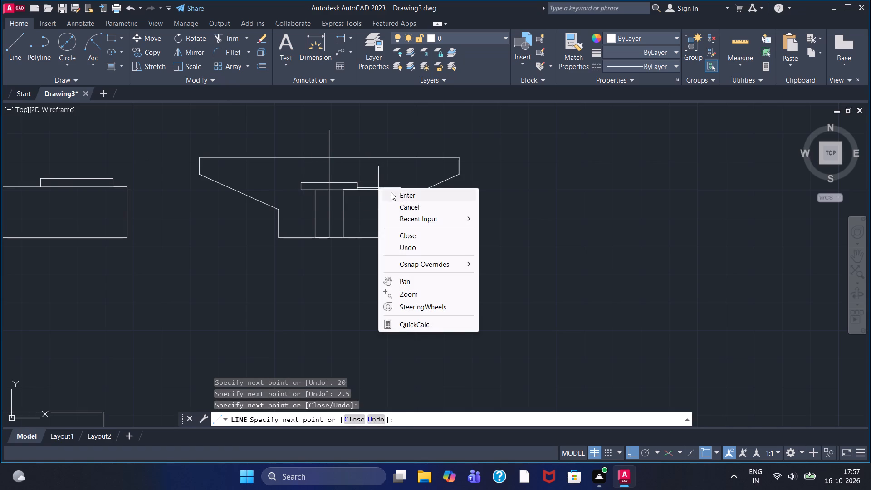
click(391, 192)
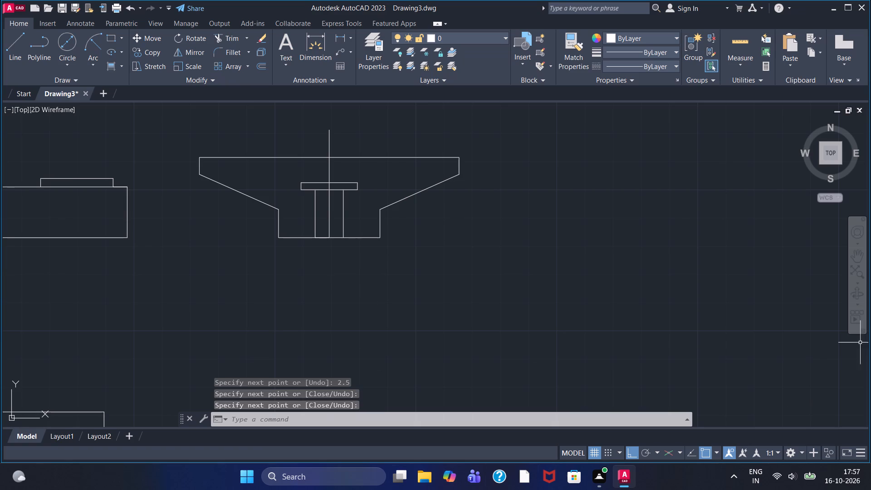
Trim the side view's vertical centre line above the top edge and between the top edge and the T-slot head.
scroll(408, 245, up, 1)
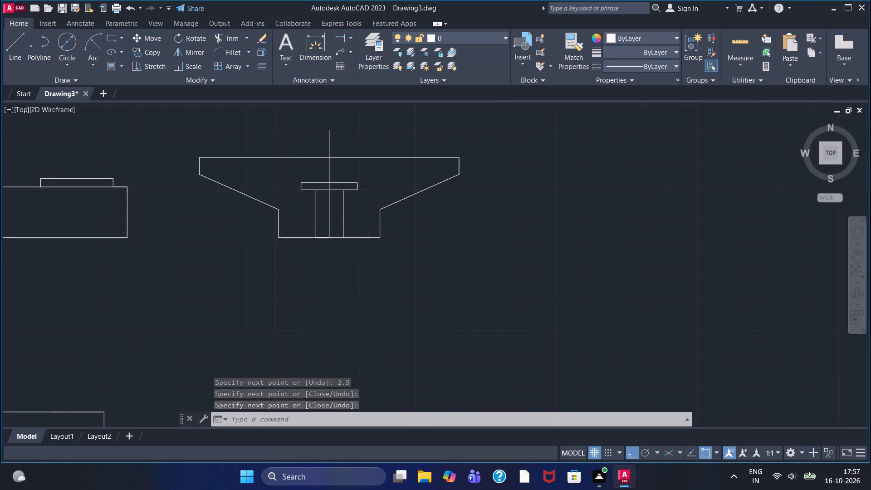
scroll(408, 245, down, 1)
middle_drag(407, 245, 554, 278)
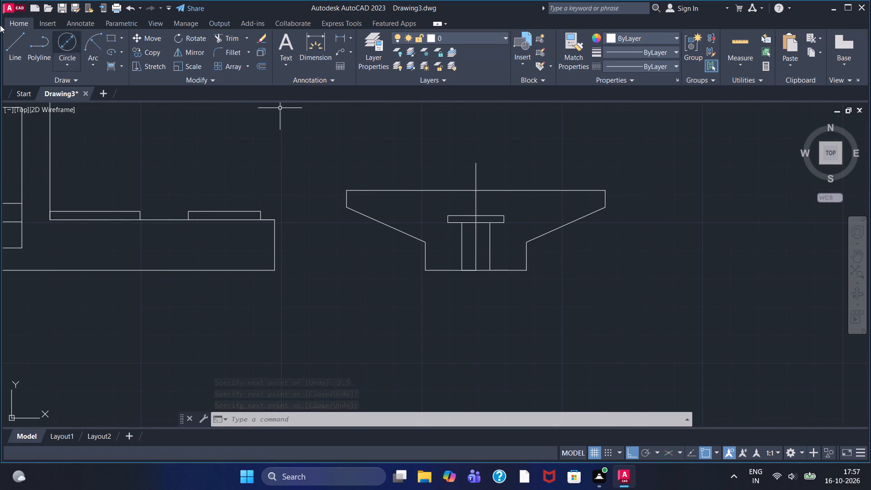
click(221, 39)
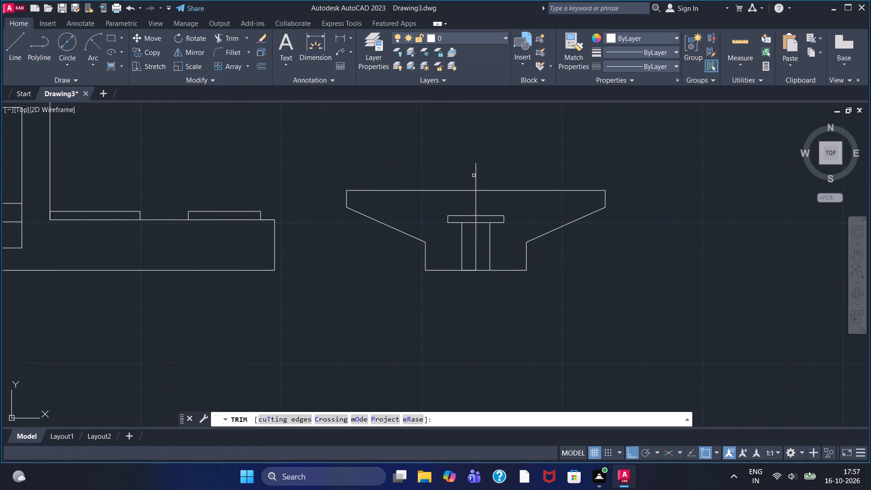
click(476, 176)
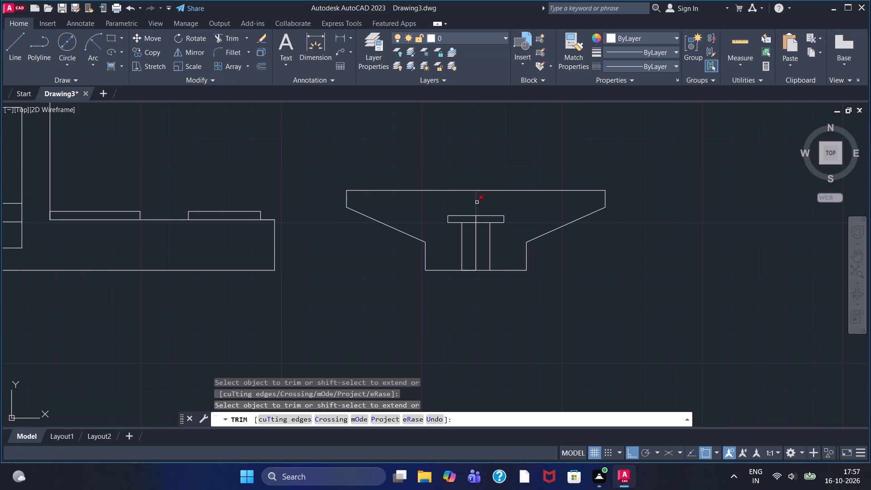
click(477, 202)
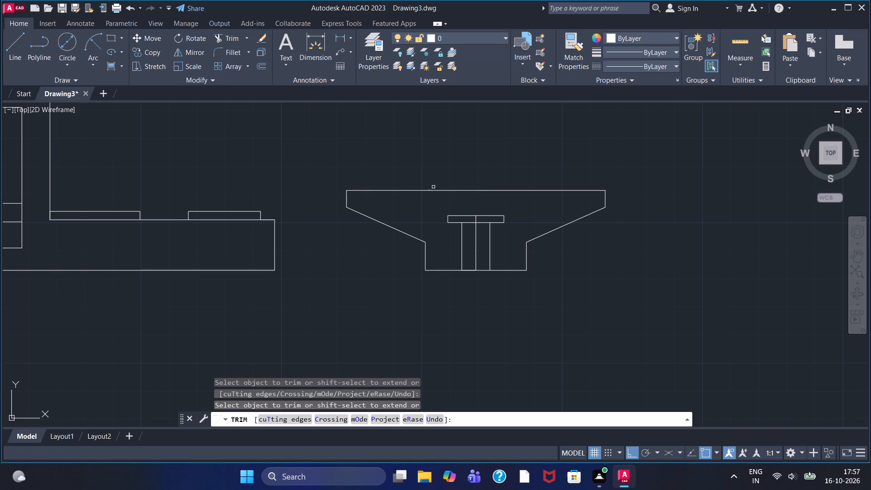
Draw the side view's upright from the left slope's lower end: 50 units up, 36 right, and down to the right slope's lower end.
click(26, 44)
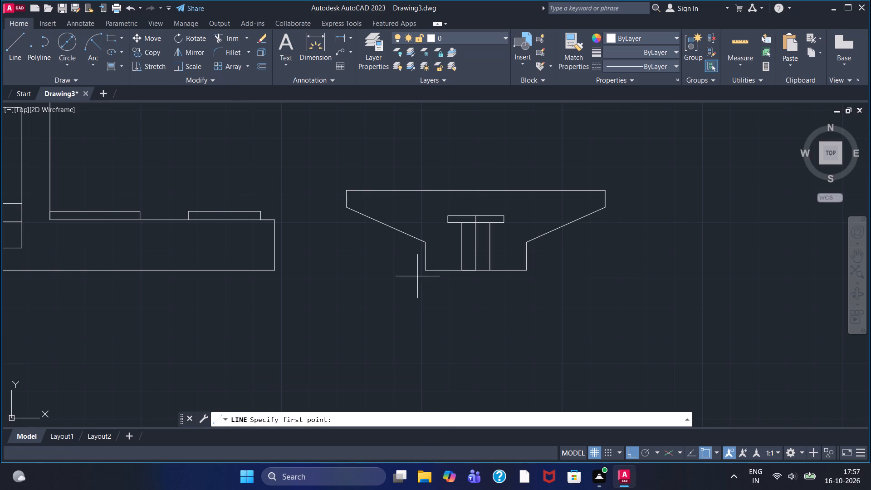
click(427, 246)
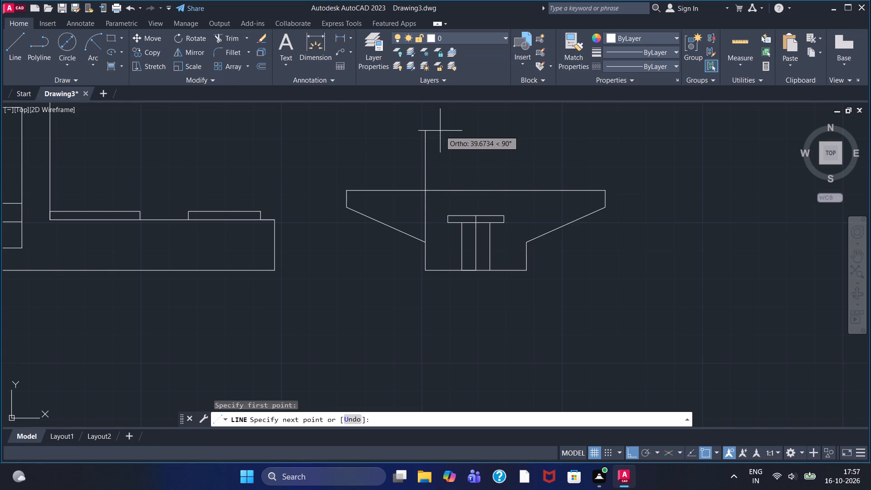
text(50)
key(Return)
middle_drag(440, 131, 409, 204)
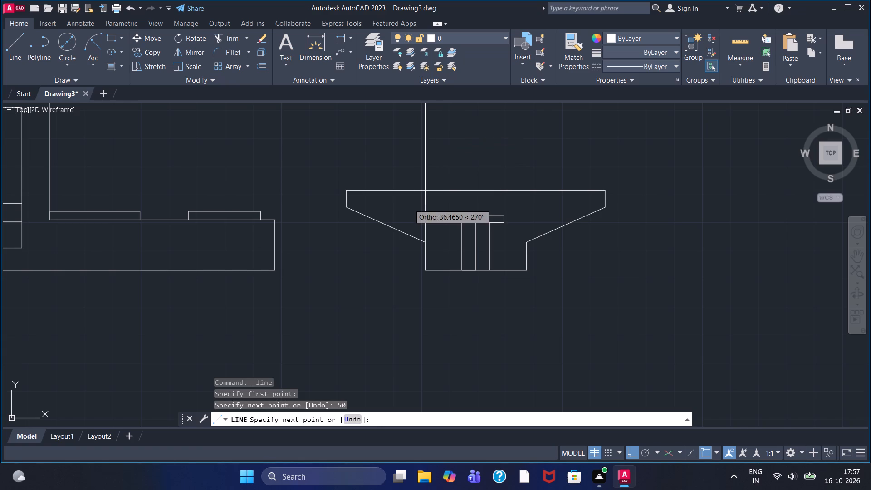
scroll(411, 191, up, 1)
scroll(411, 191, down, 2)
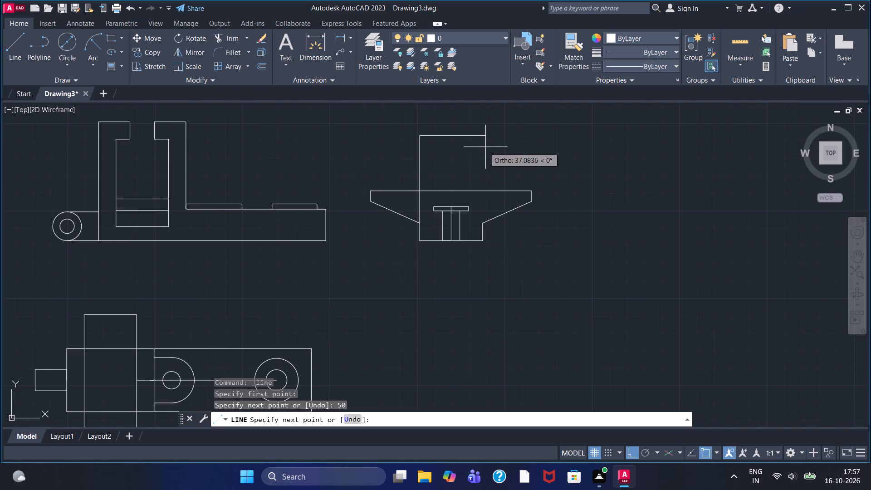
text(36)
key(Return)
click(484, 225)
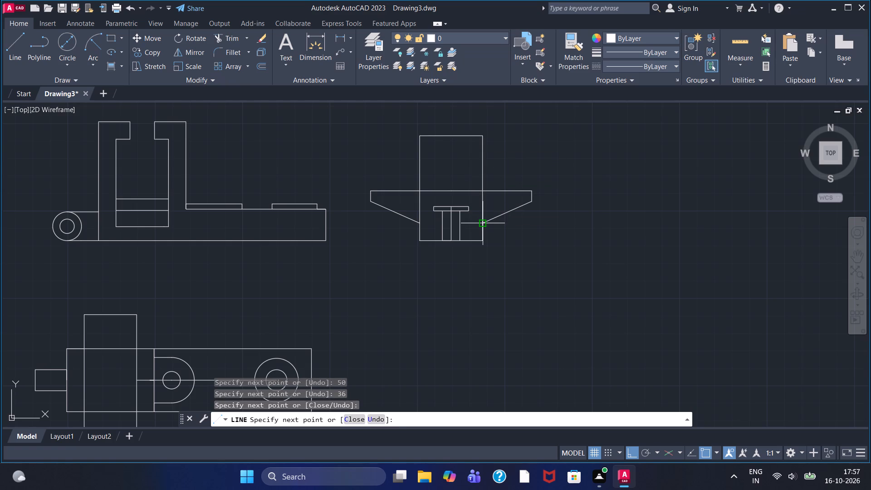
right_click(531, 242)
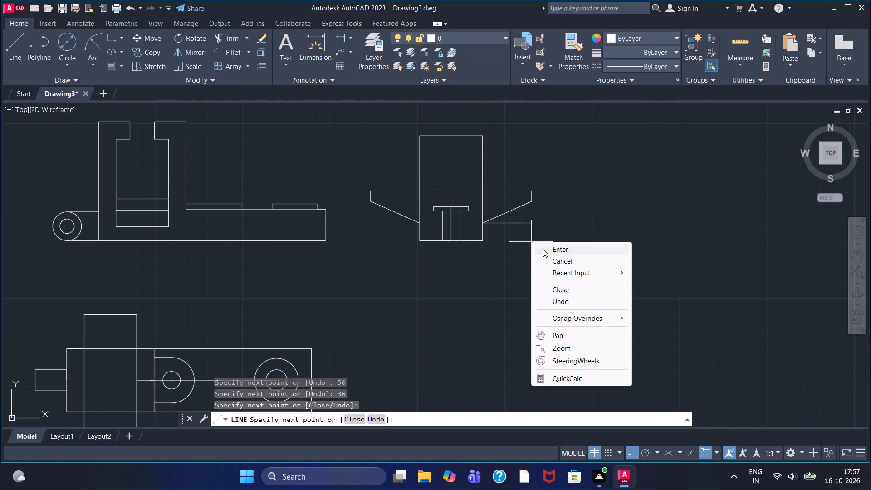
click(543, 249)
Set the current linetype to the dashed ACAD one and draw a horizontal line joining the lower ends of the two slopes.
click(651, 64)
click(655, 101)
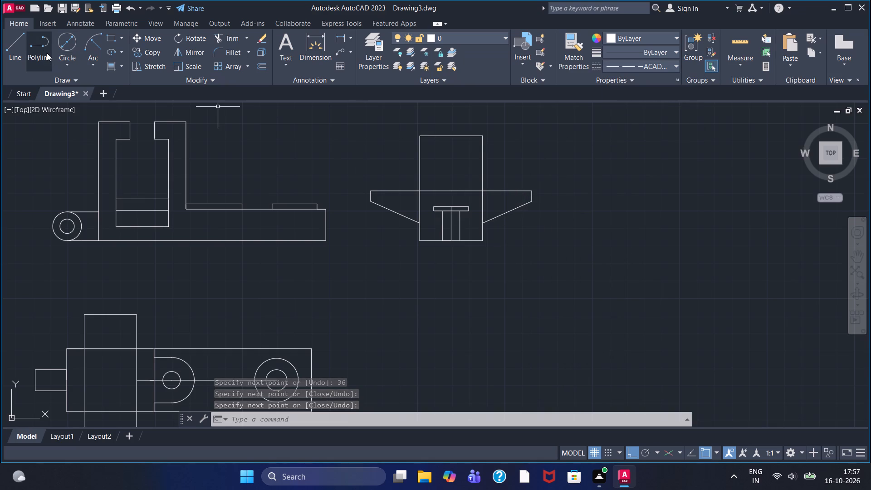
drag(22, 51, 25, 59)
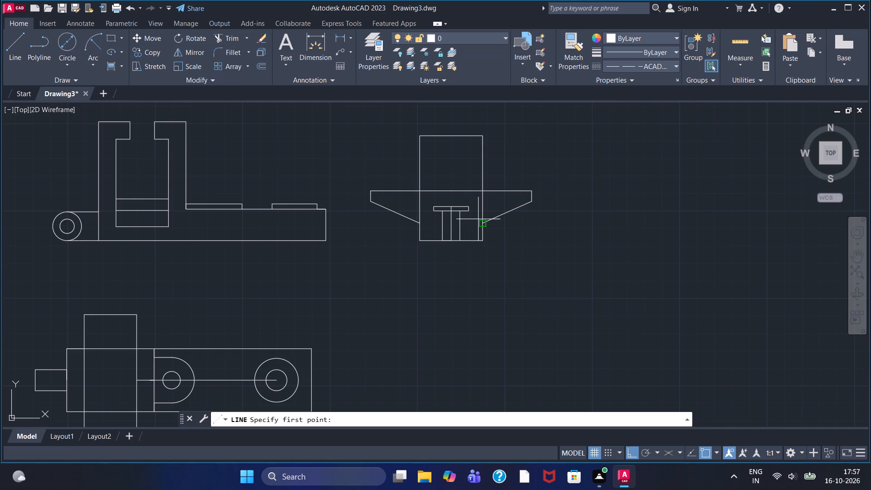
click(484, 222)
click(421, 225)
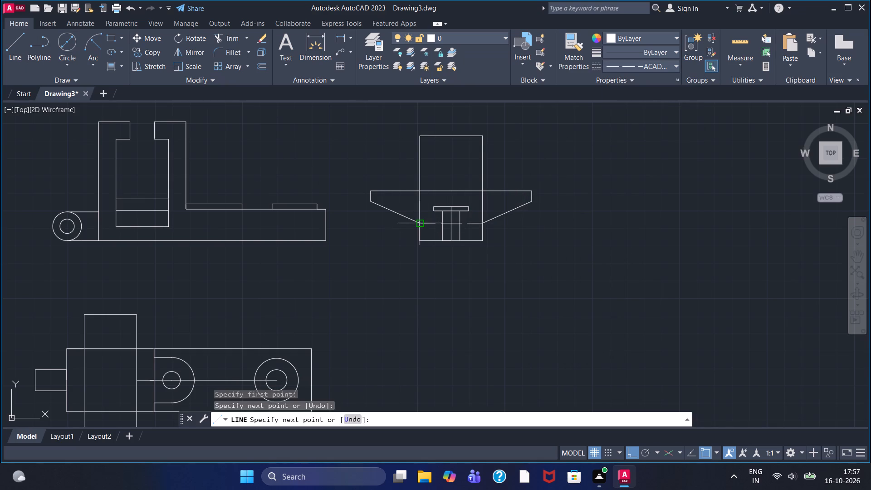
right_click(547, 250)
click(562, 252)
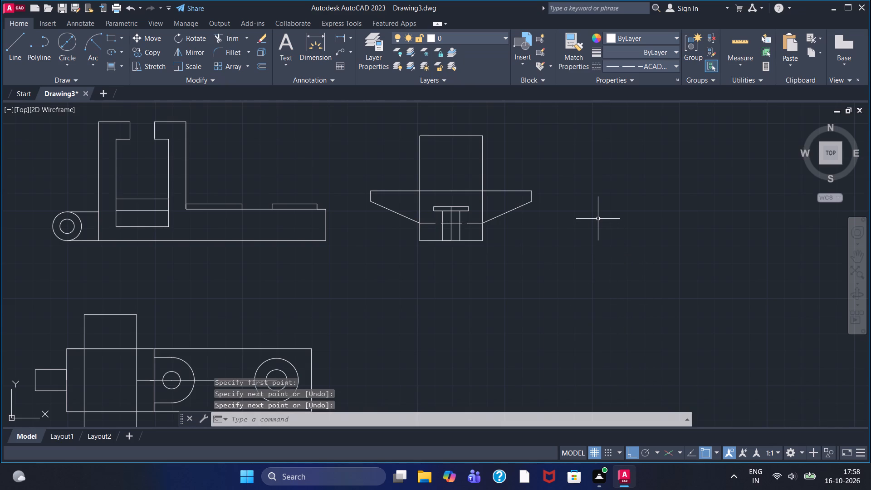
Trim both halves of the side view's wide top edge between the upright's two vertical sides.
click(445, 191)
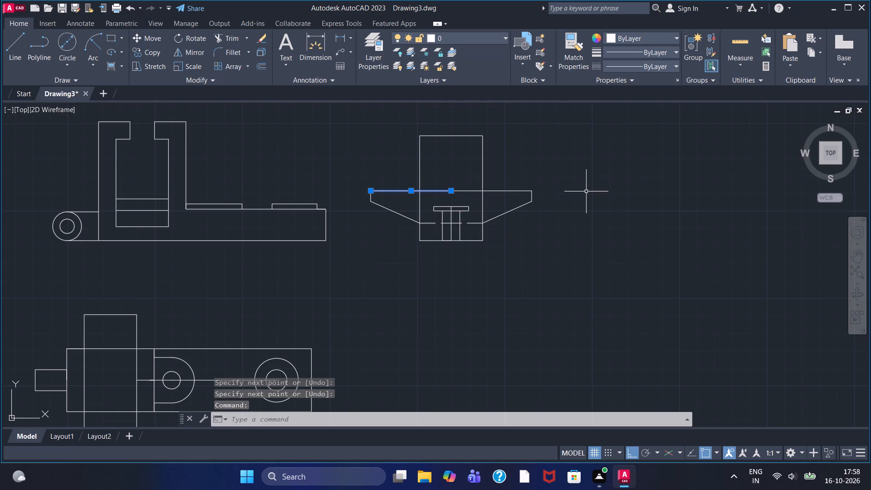
key(Escape)
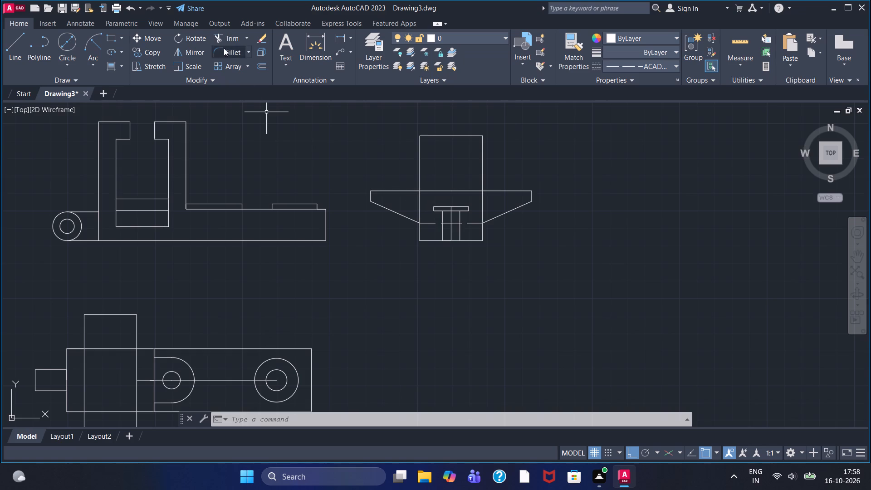
click(224, 33)
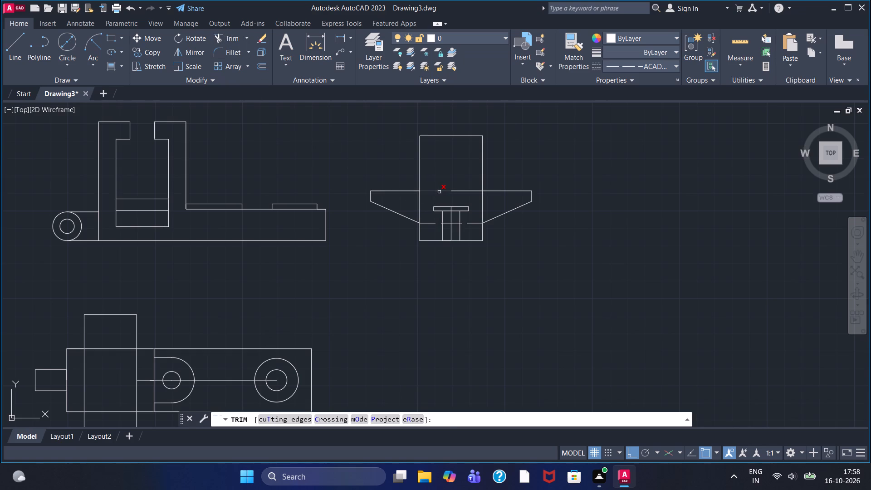
double_click(439, 192)
click(454, 192)
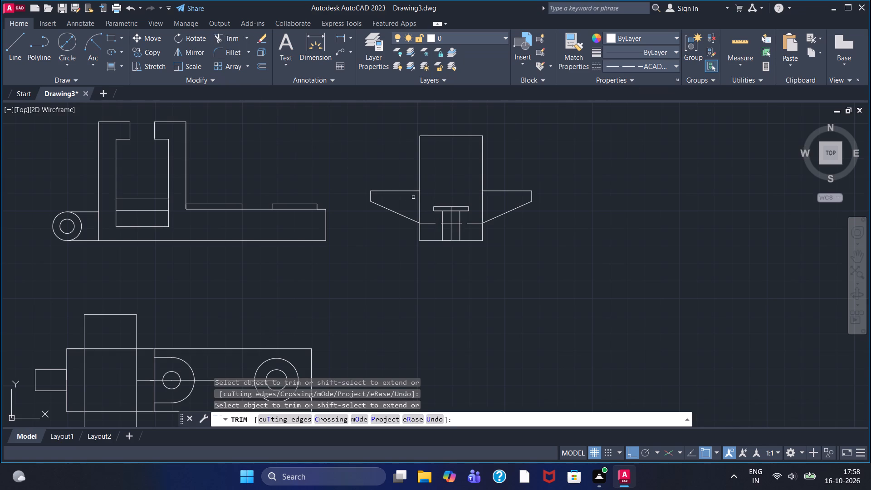
Draw a dashed horizontal line across the upright, joining the inner ends of the trimmed wing edges.
click(14, 56)
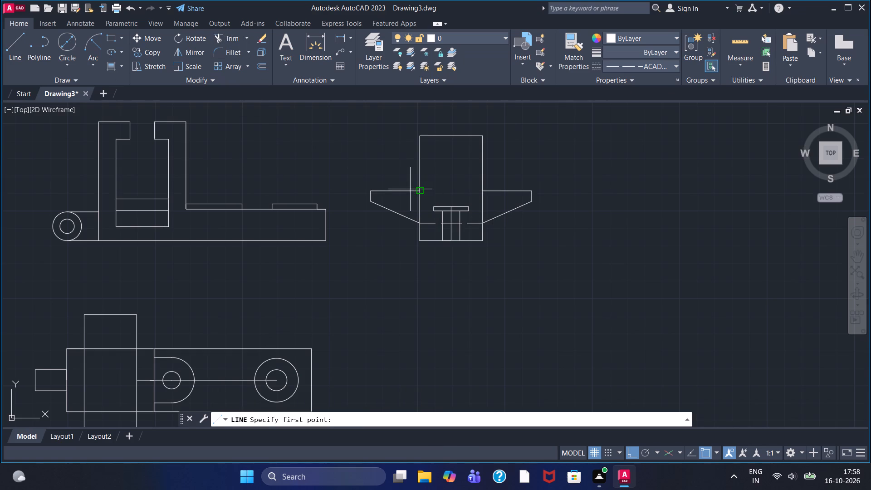
click(419, 191)
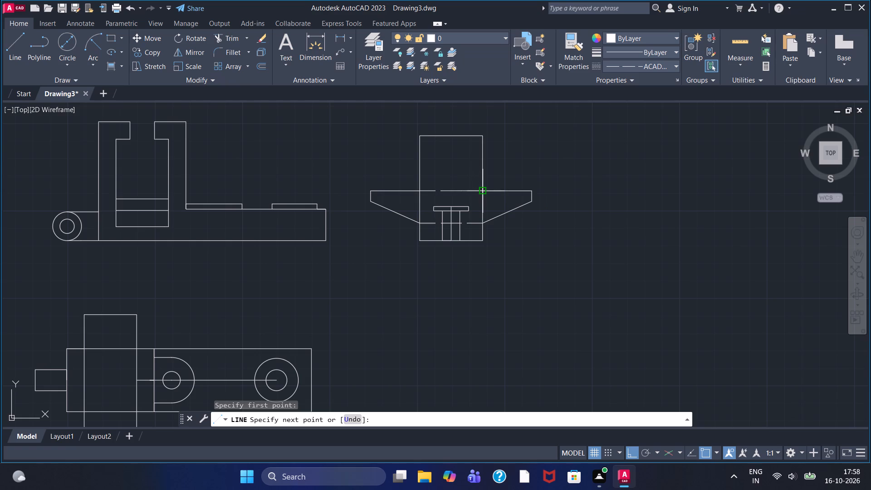
double_click(484, 190)
right_click(534, 170)
click(557, 175)
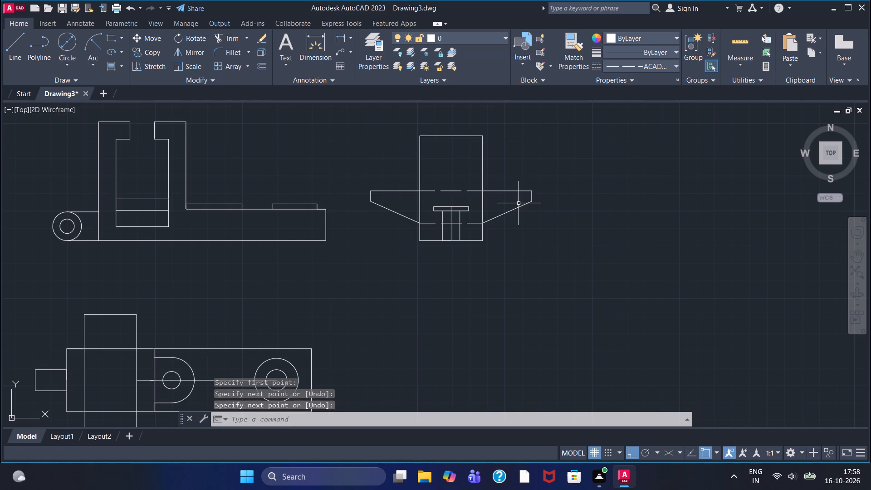
Trim away the vertical centre line inside the side view's T-slot, from the crossbar's top edge to the base.
scroll(440, 228, down, 1)
scroll(441, 228, up, 2)
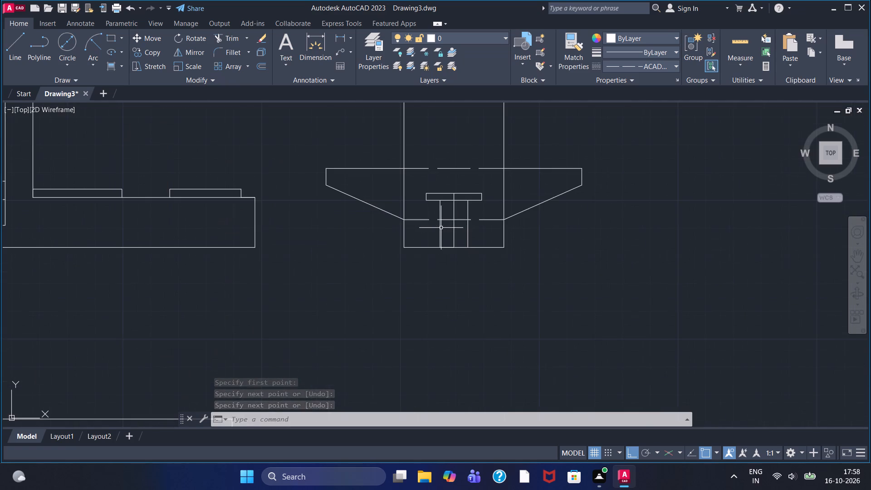
scroll(440, 228, up, 1)
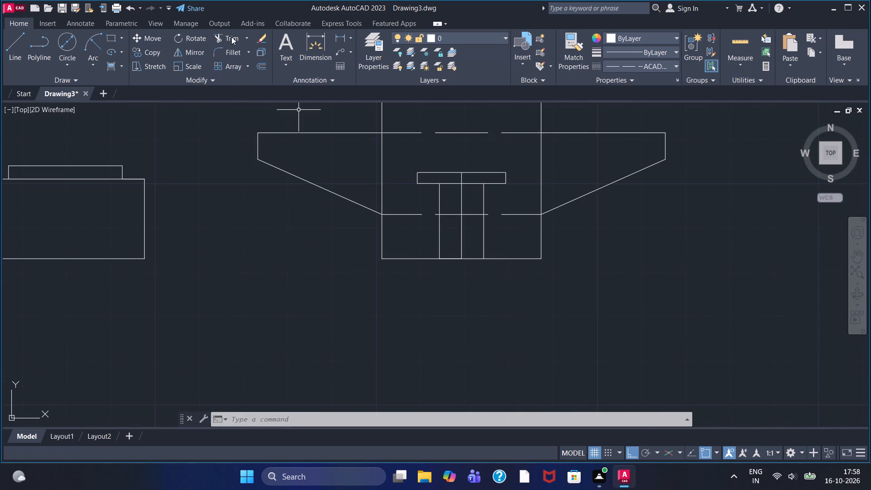
click(231, 37)
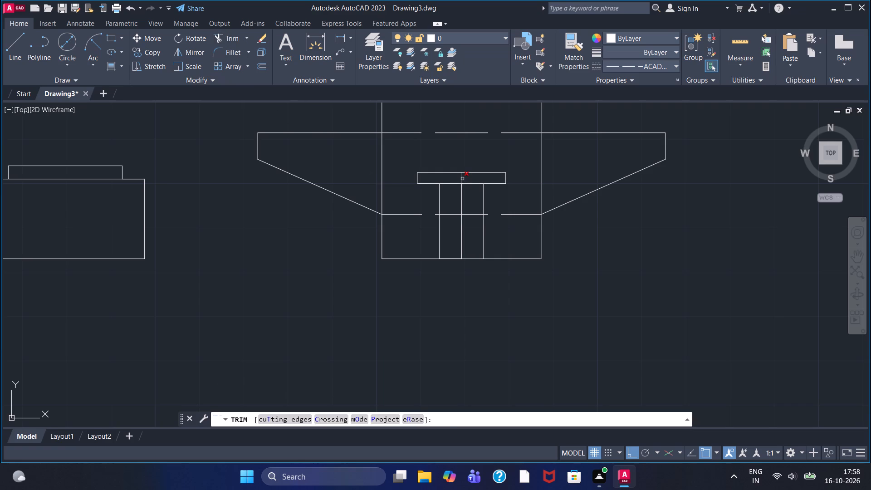
double_click(462, 179)
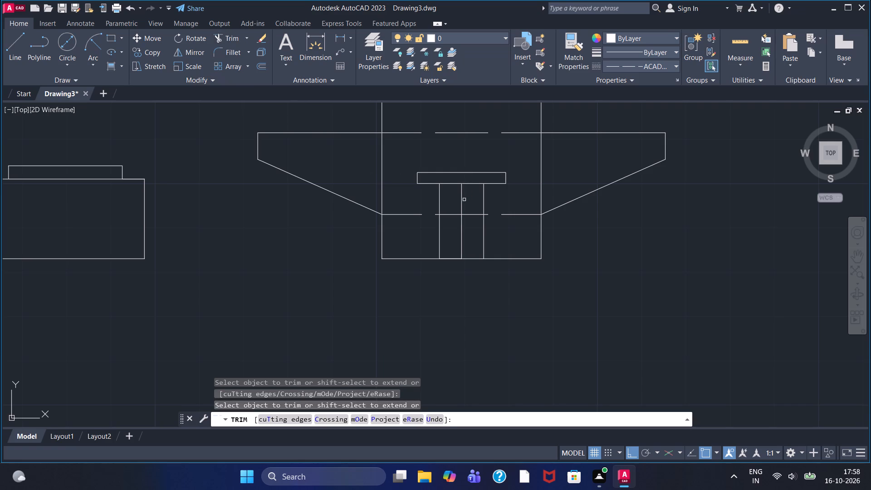
click(462, 197)
click(461, 241)
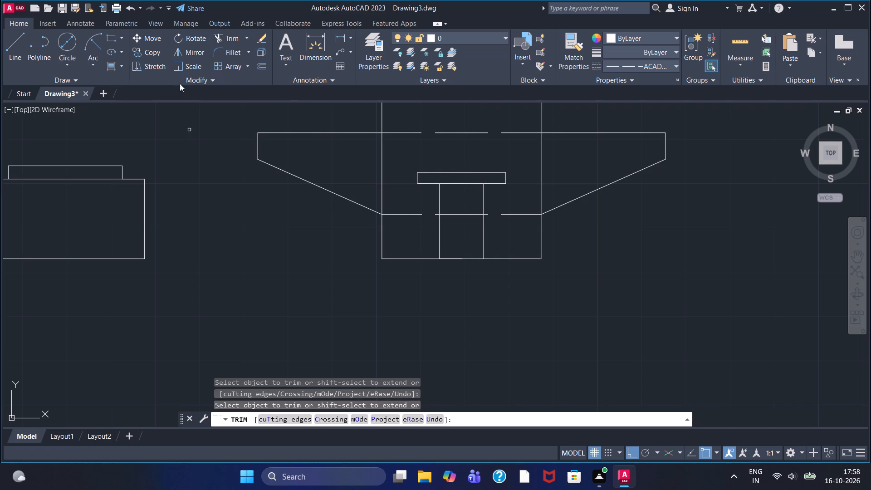
Draw a horizontal line across the T-slot's stem, from the midpoint of its left side to its right side.
click(18, 51)
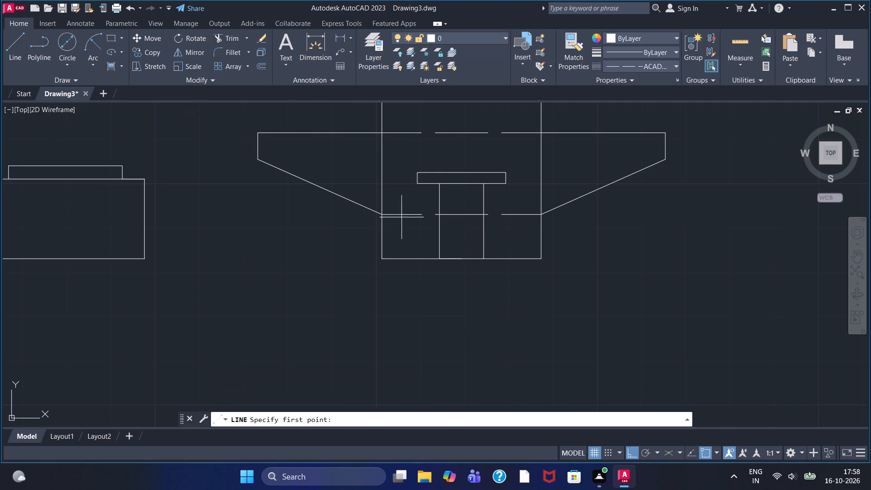
click(440, 223)
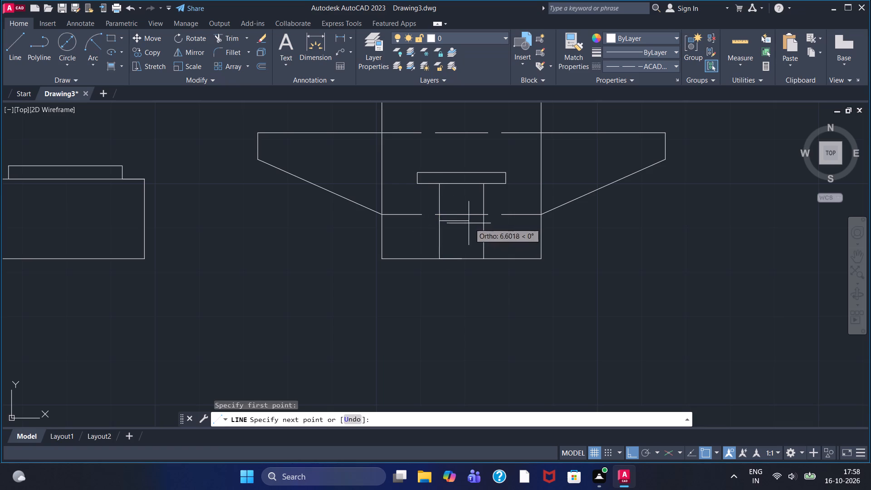
click(484, 223)
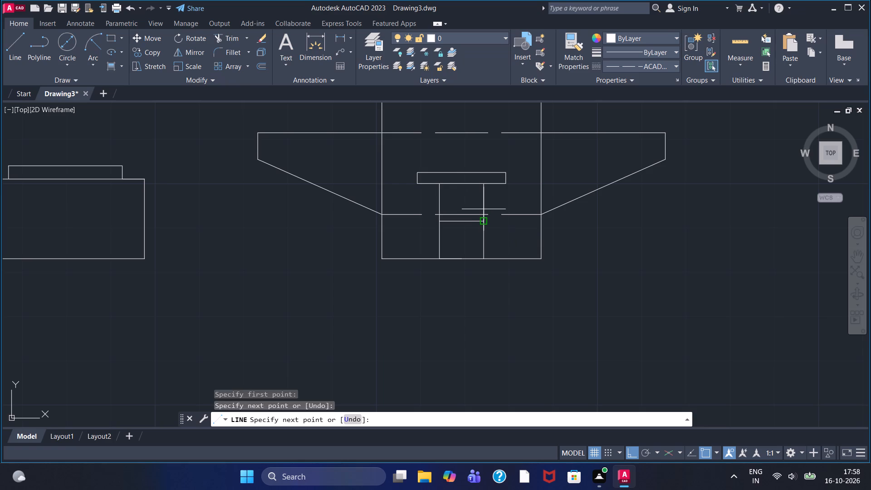
click(484, 205)
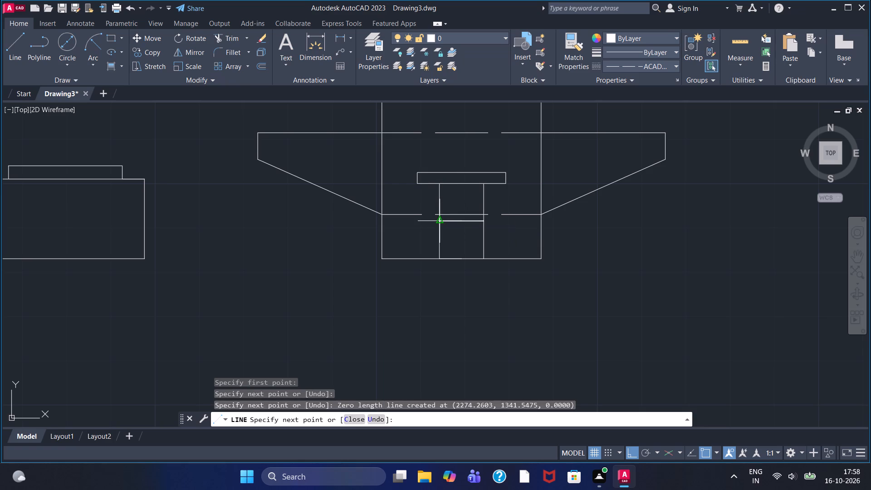
key(Escape)
Draw a line 10 units down from the upright's top-left corner, continuing as a dashed horizontal line past its right side.
scroll(466, 284, down, 2)
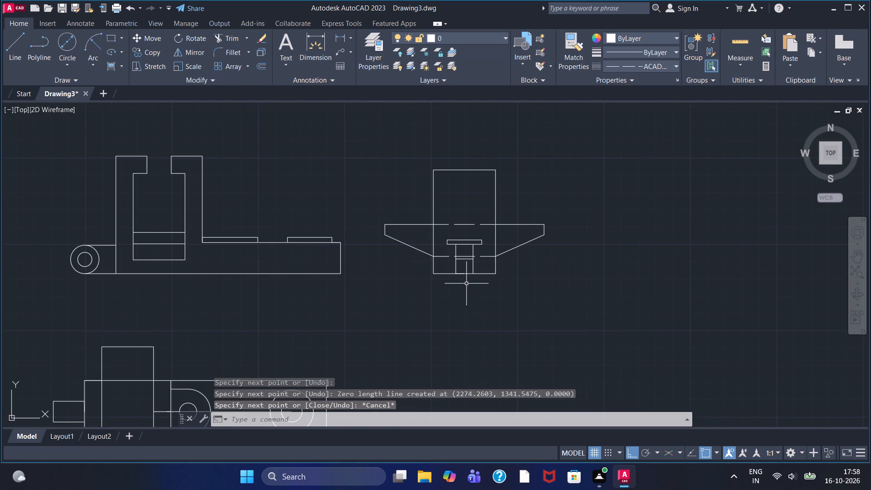
scroll(466, 284, up, 1)
scroll(466, 284, down, 2)
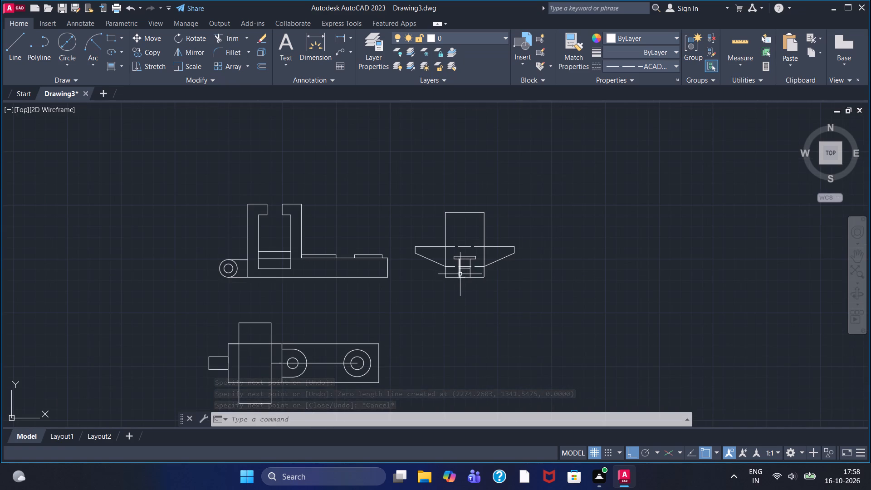
click(15, 50)
click(446, 213)
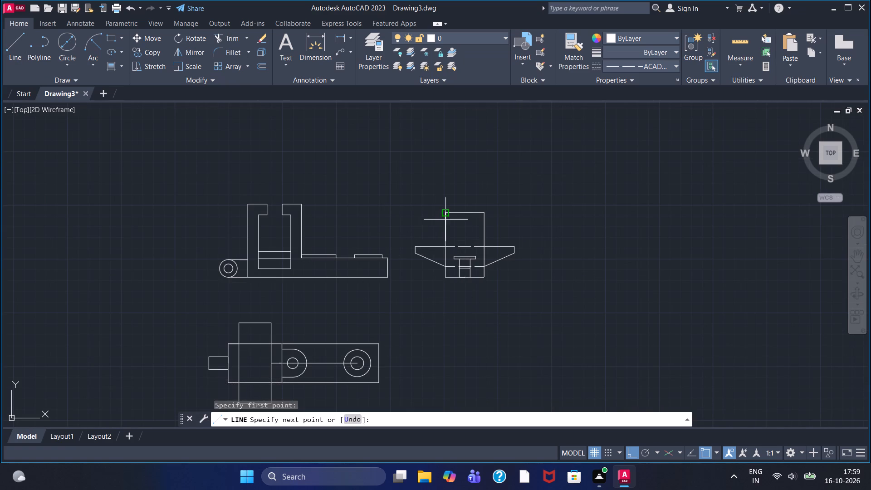
text(10)
key(Return)
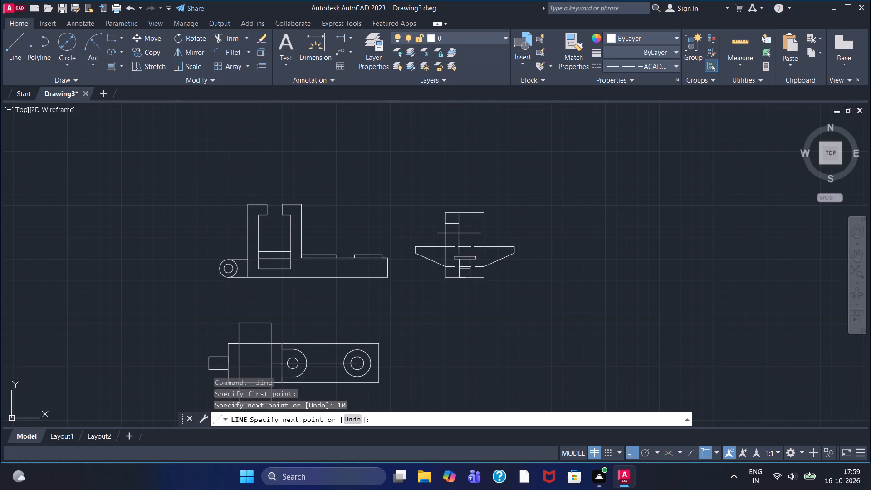
click(499, 230)
key(Escape)
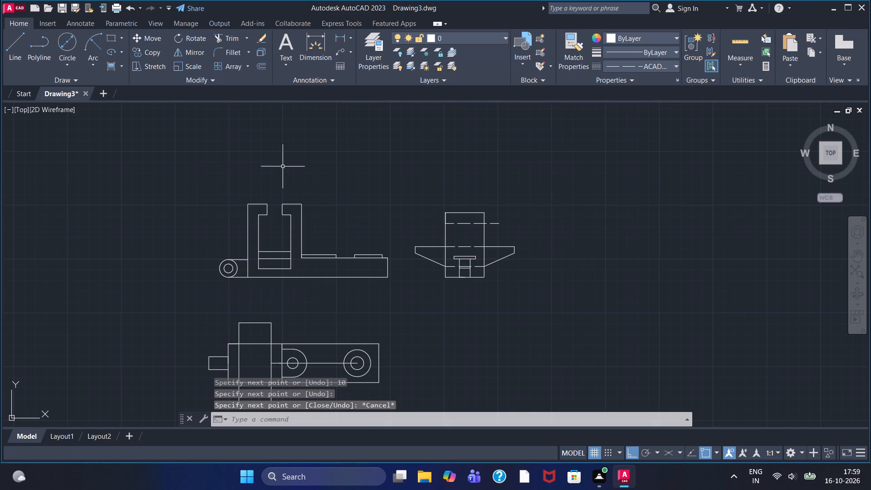
Trim the part of the upper dashed line that extends beyond the upright's right side.
click(224, 41)
scroll(485, 225, up, 2)
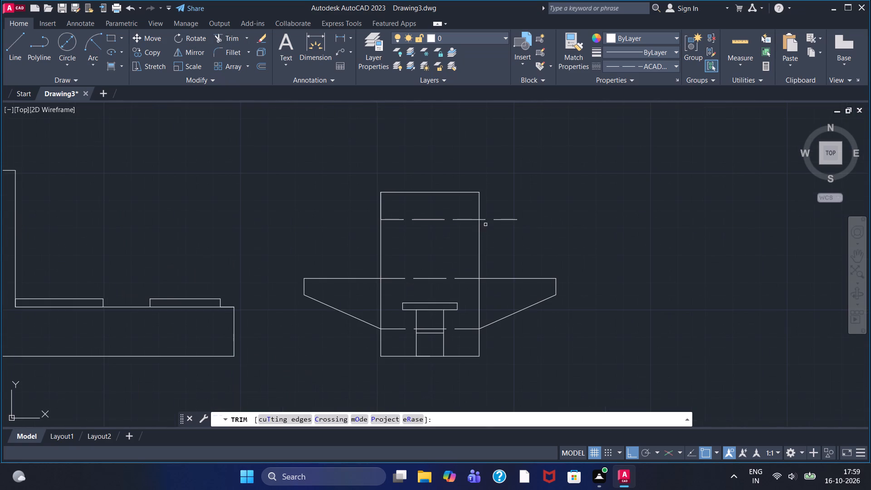
click(499, 220)
key(Escape)
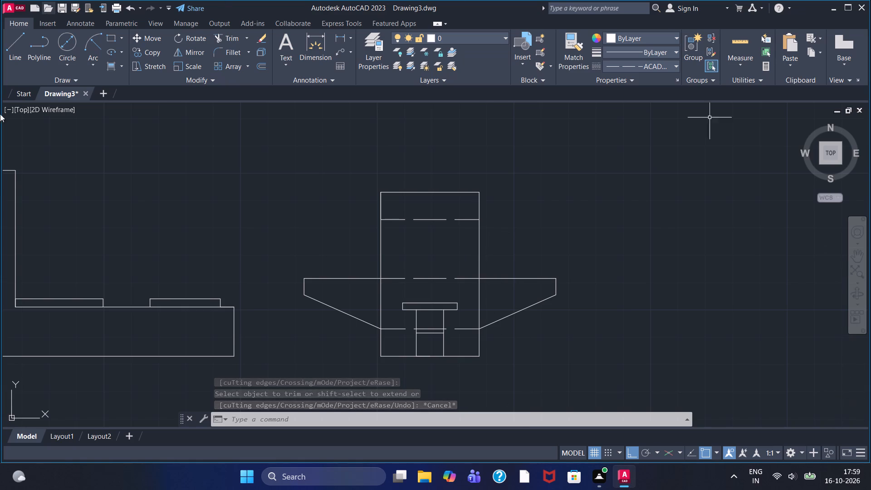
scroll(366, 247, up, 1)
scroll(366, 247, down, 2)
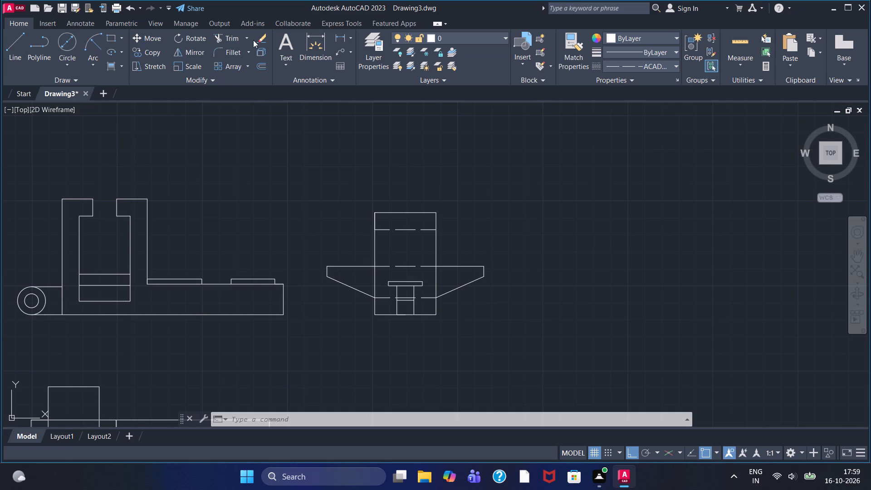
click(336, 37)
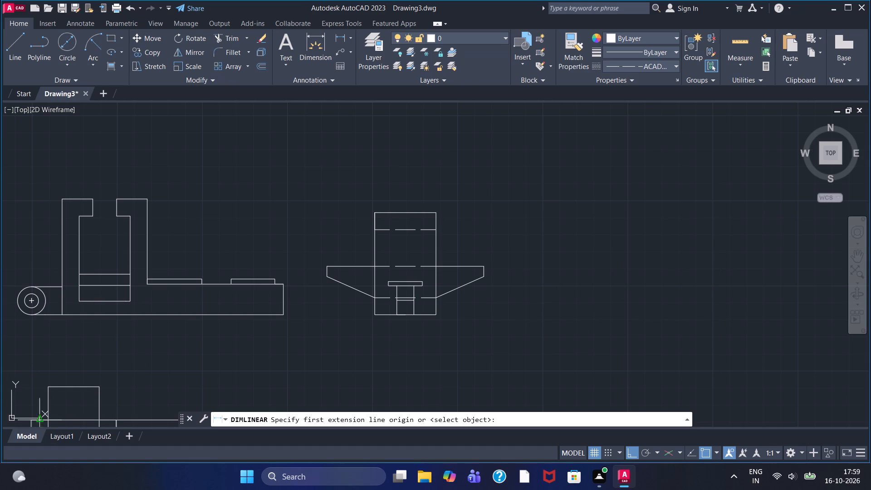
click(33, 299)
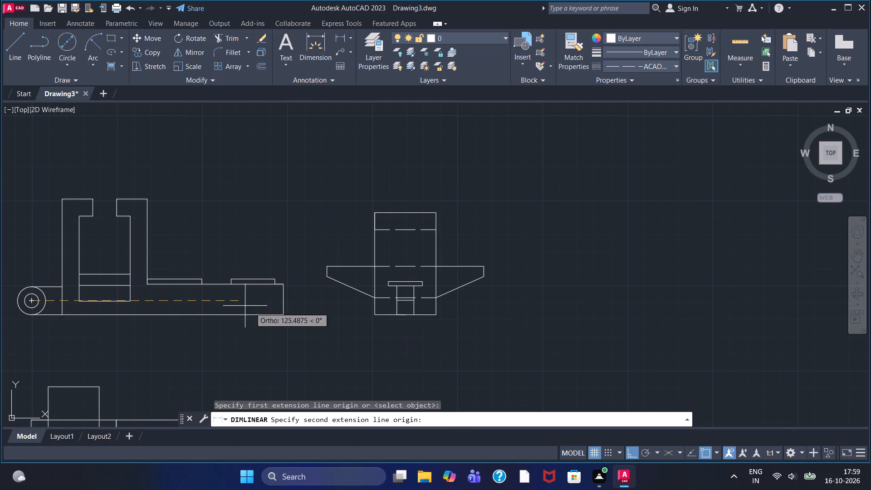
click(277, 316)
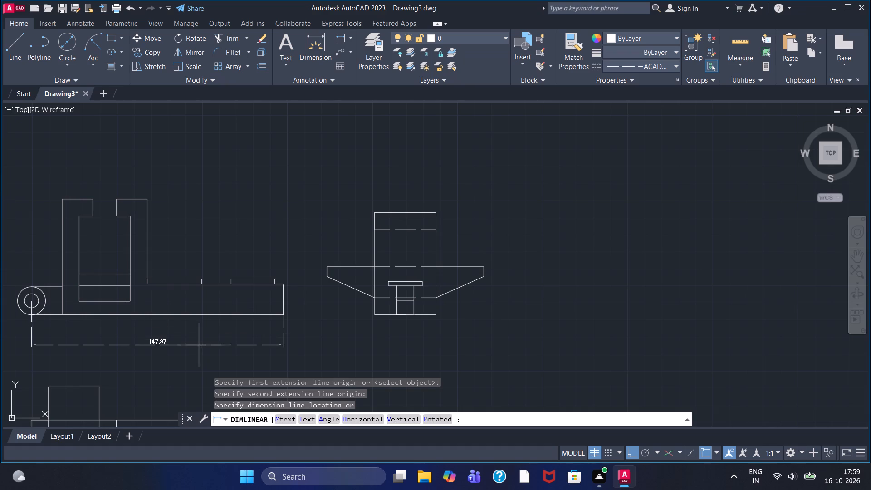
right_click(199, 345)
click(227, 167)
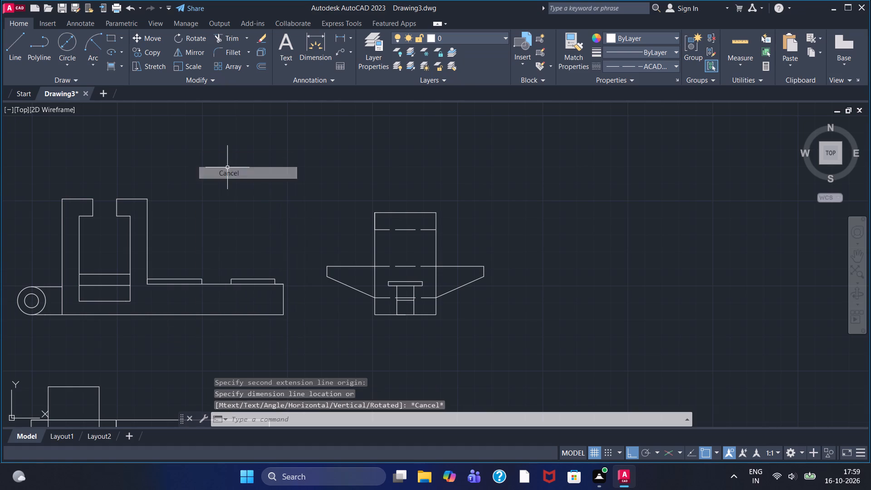
Set the current linetype to ByLayer and place a linear dimension below the front view from the left circles' centre to the base's right end.
click(639, 67)
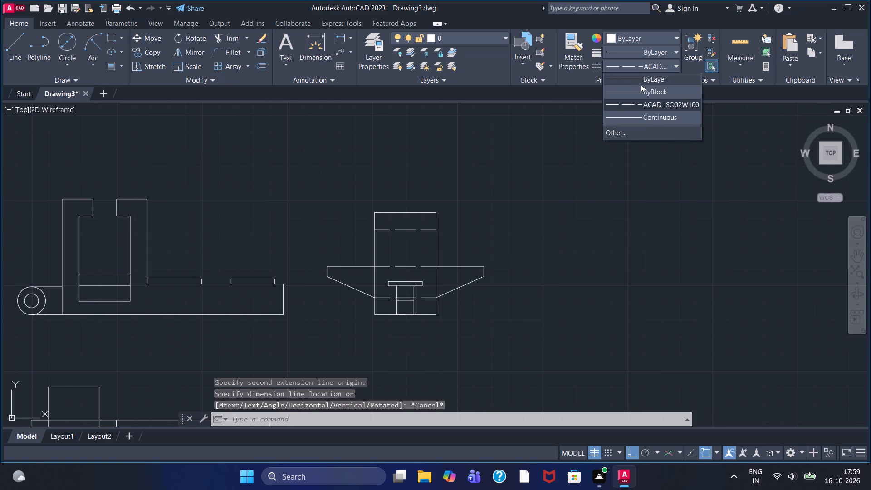
double_click(641, 84)
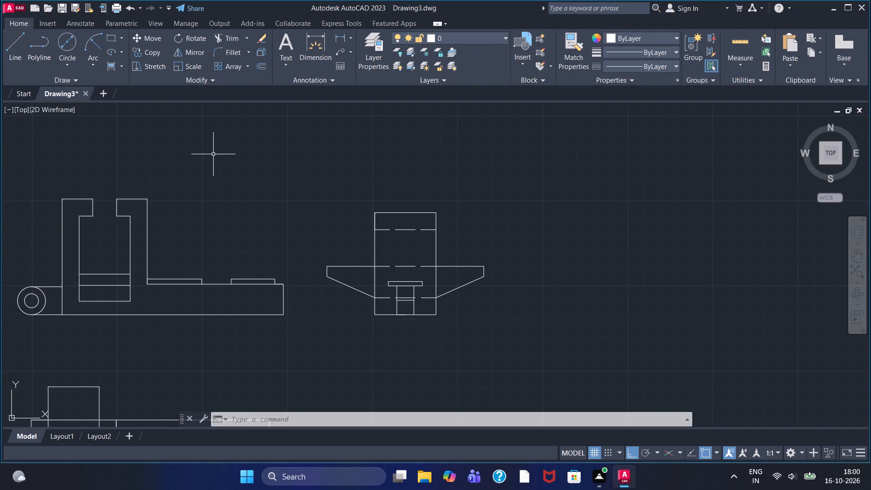
click(339, 35)
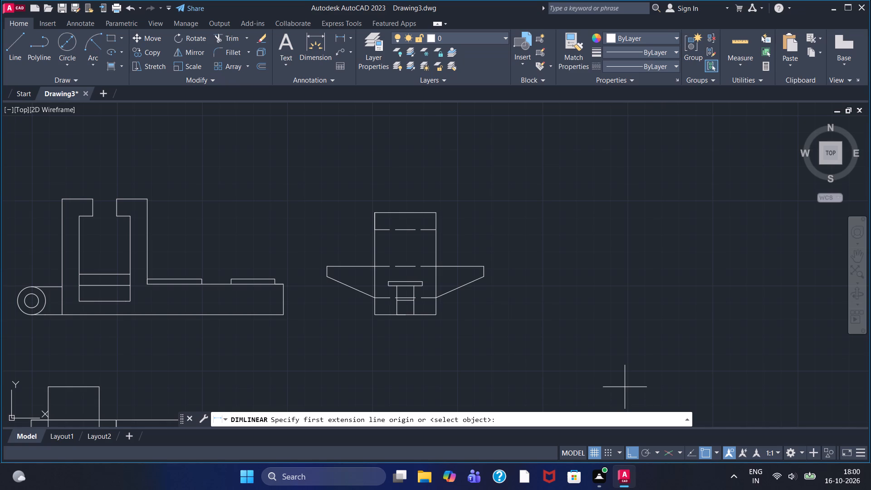
click(31, 300)
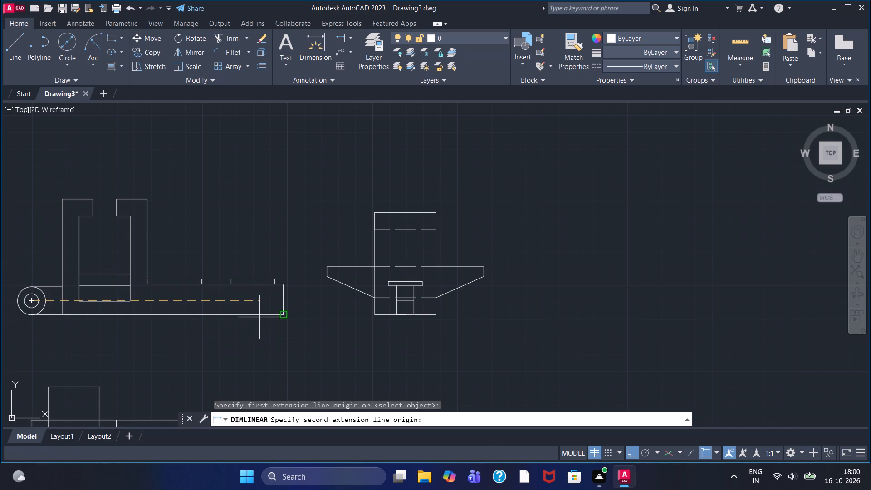
click(283, 316)
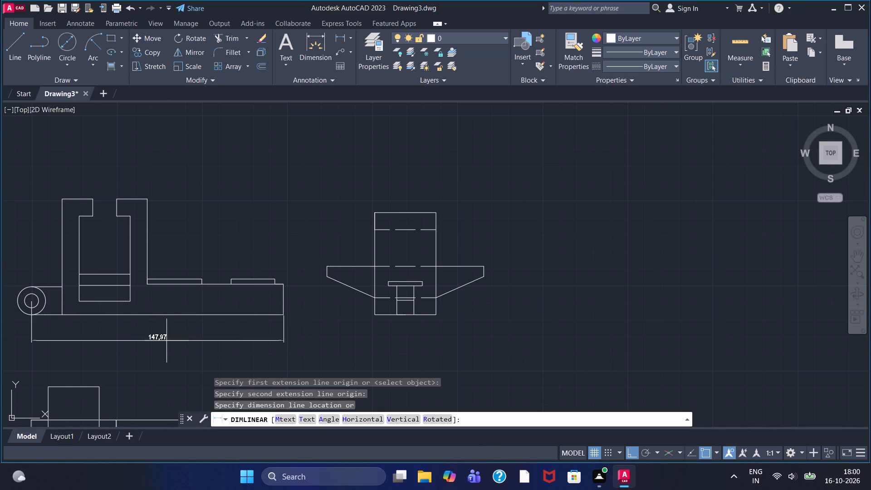
click(166, 341)
Modify the ISO-25 dimension style to text height 5, ISO standard text alignment and linear precision 0, and set it current.
click(328, 77)
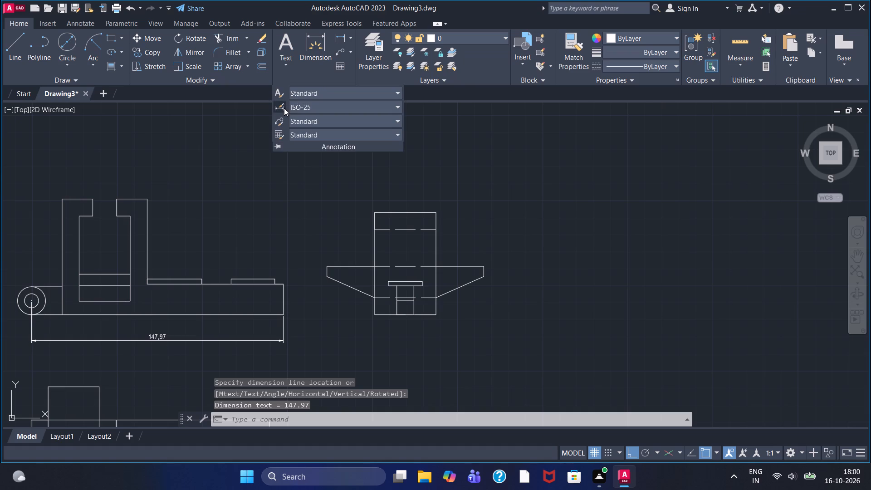
click(284, 108)
click(545, 216)
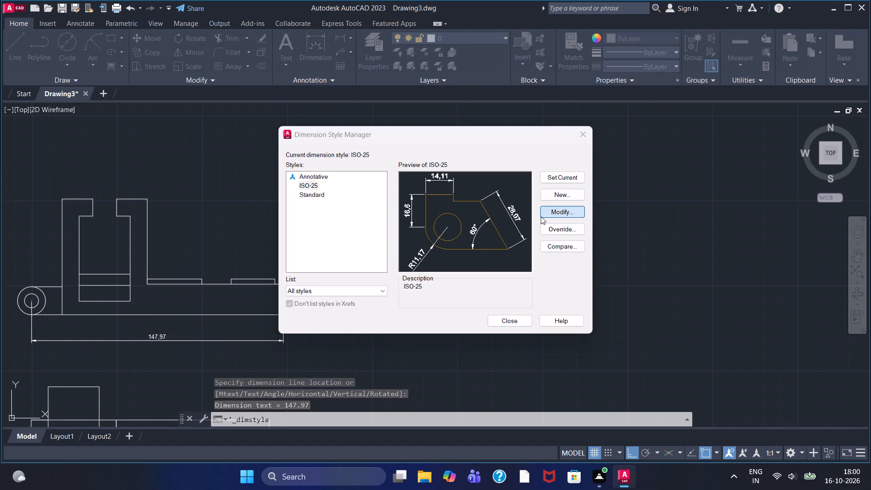
drag(401, 195, 368, 187)
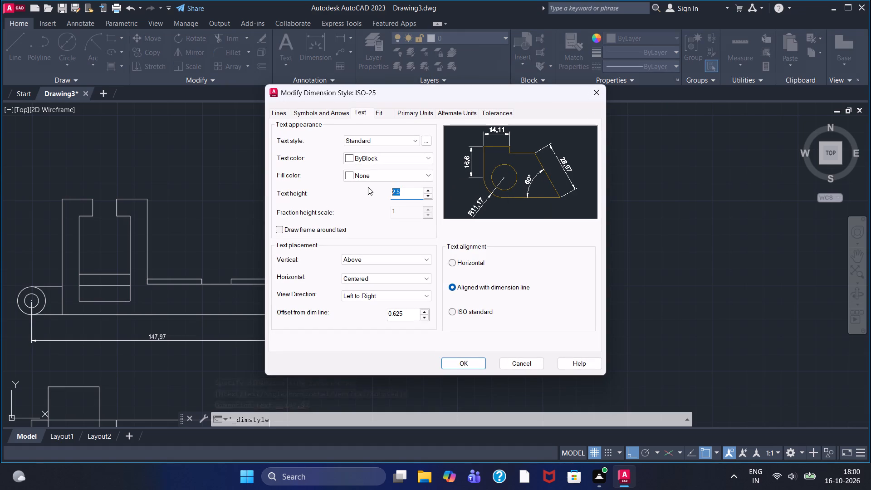
key(5)
key(Return)
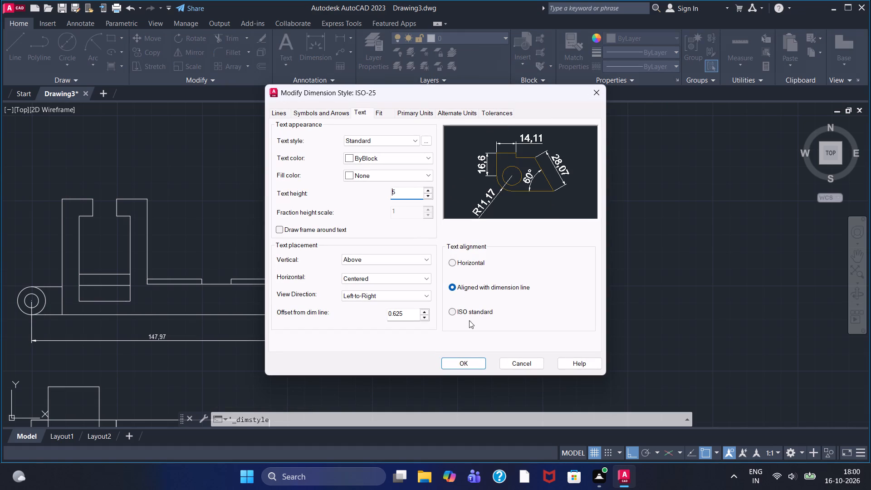
click(455, 309)
click(420, 116)
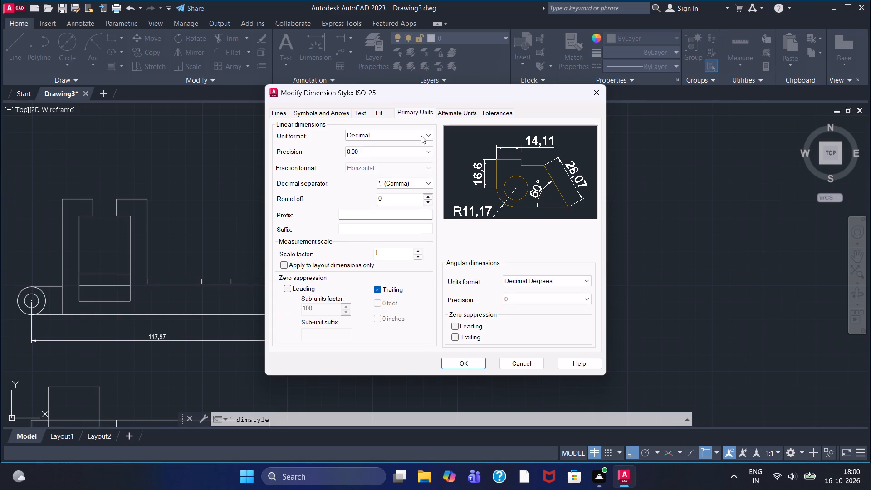
click(419, 148)
click(409, 159)
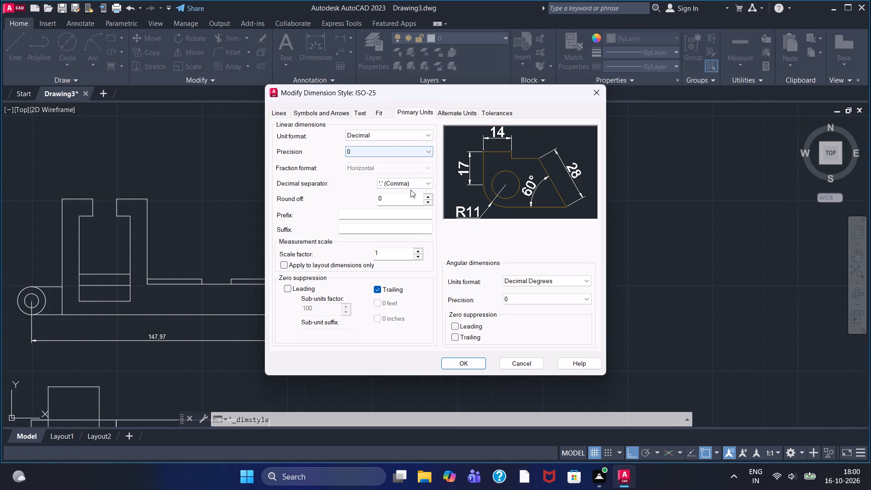
click(467, 362)
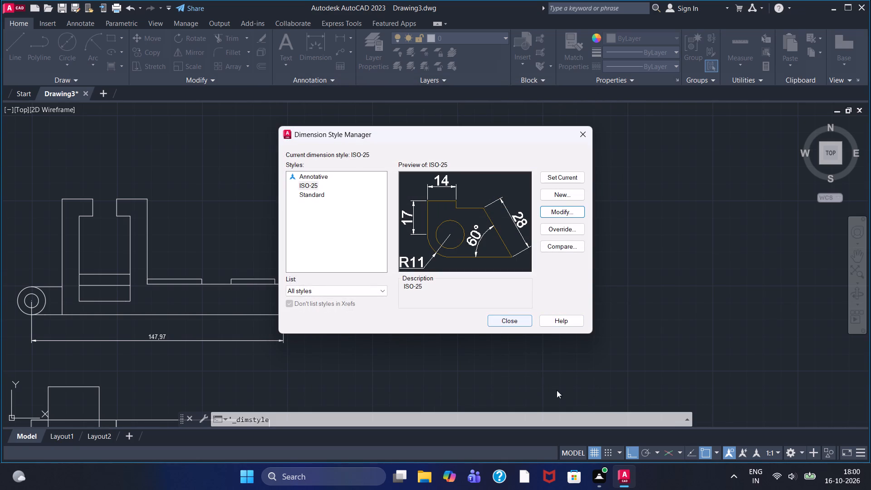
click(566, 179)
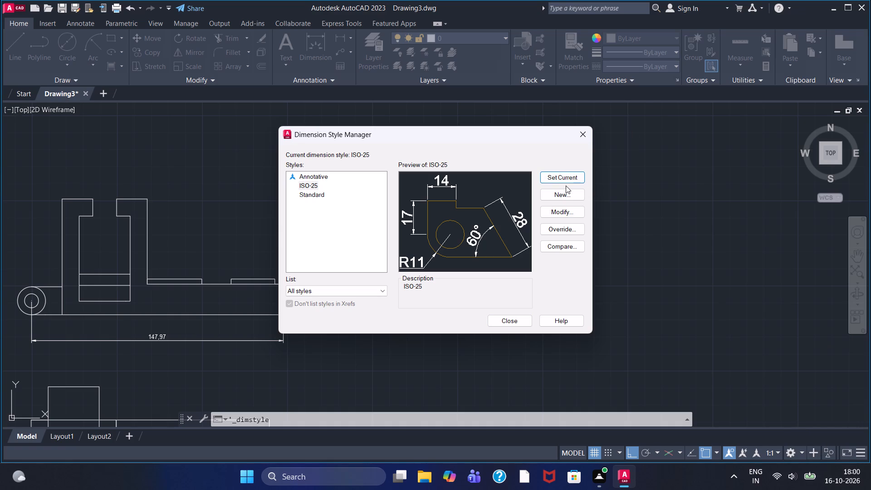
click(508, 319)
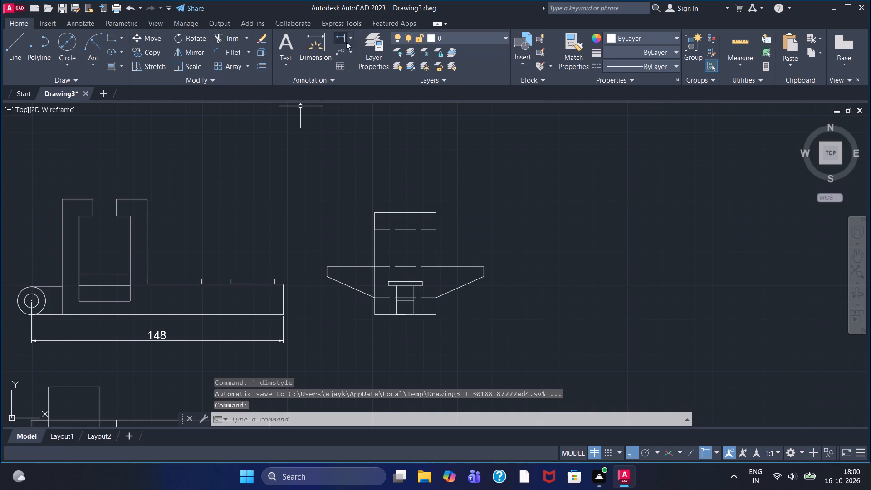
Add vertical linear dimensions at the front view's right end for the base's height and the raised pad's height above it.
click(335, 36)
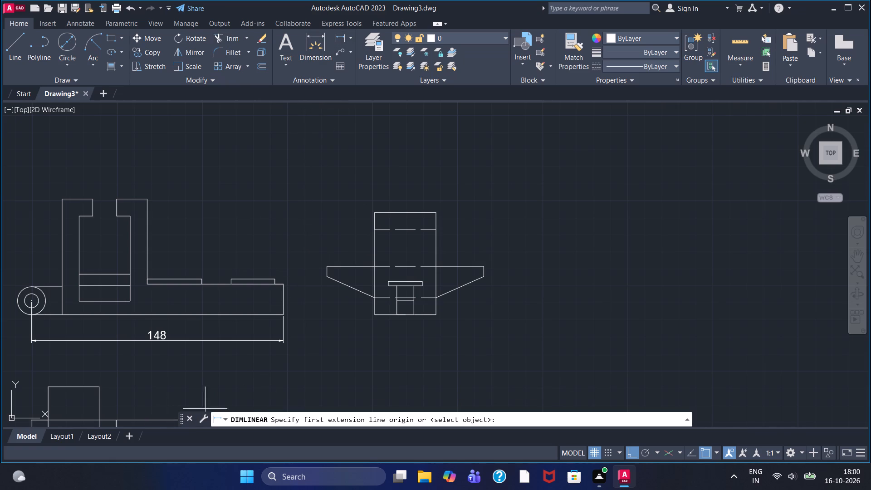
click(286, 310)
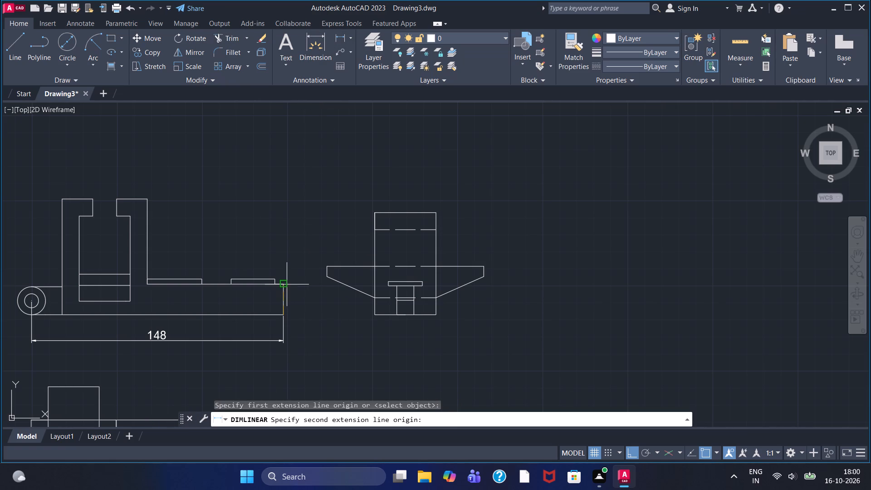
click(287, 284)
click(318, 301)
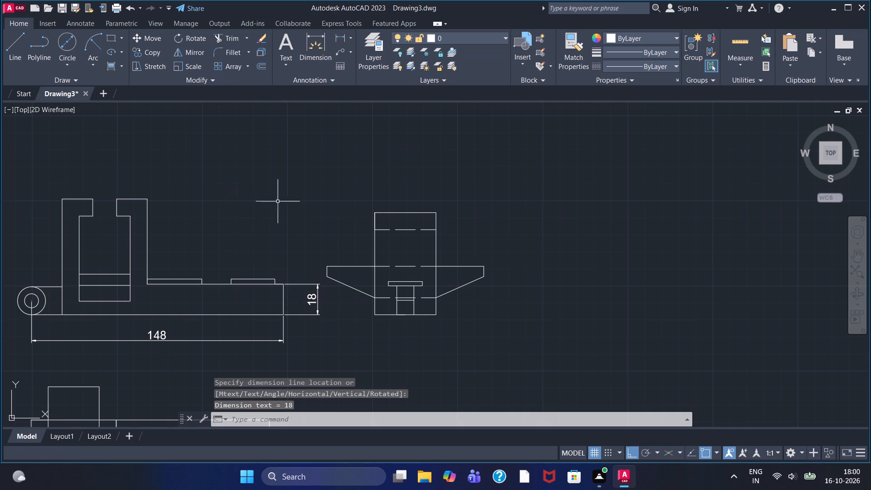
scroll(266, 284, up, 3)
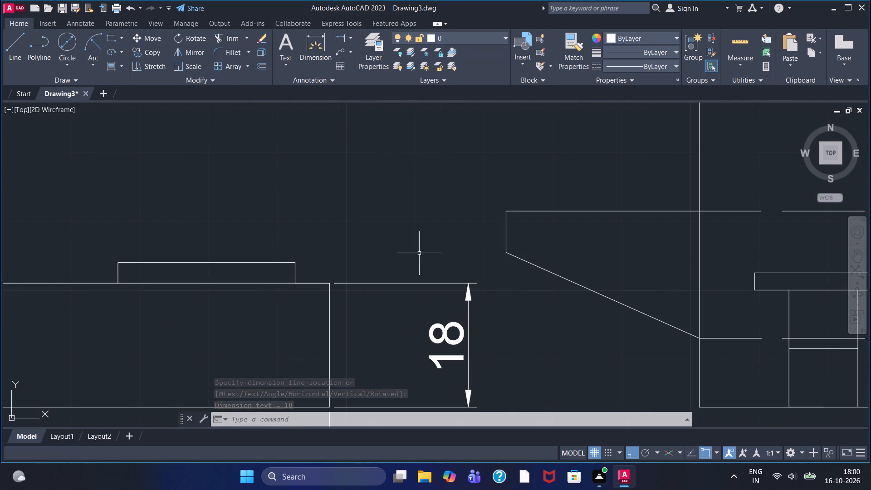
click(339, 38)
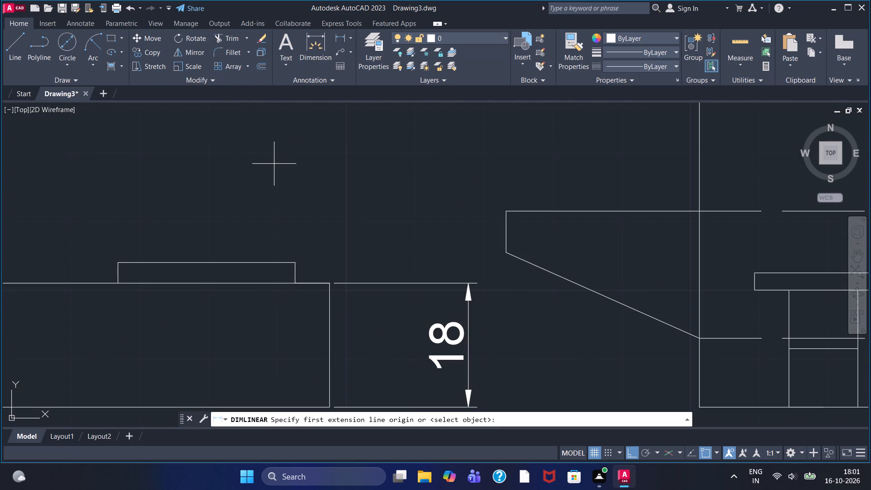
click(328, 284)
click(295, 264)
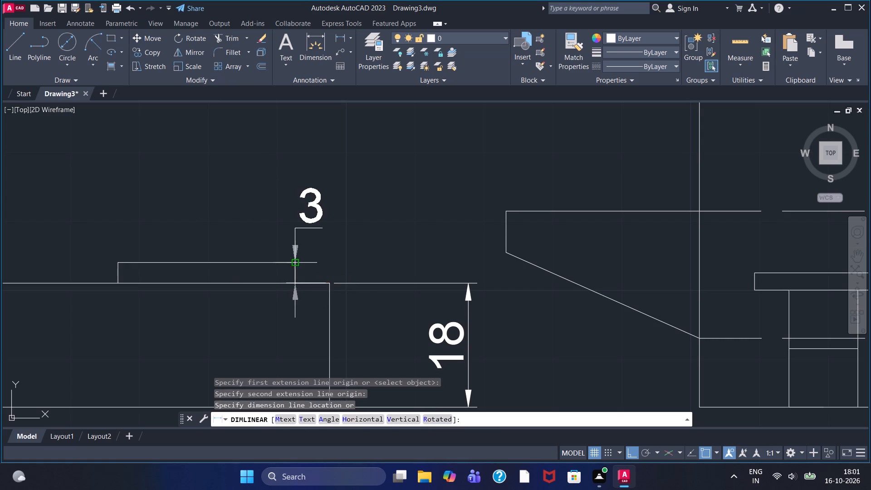
click(408, 250)
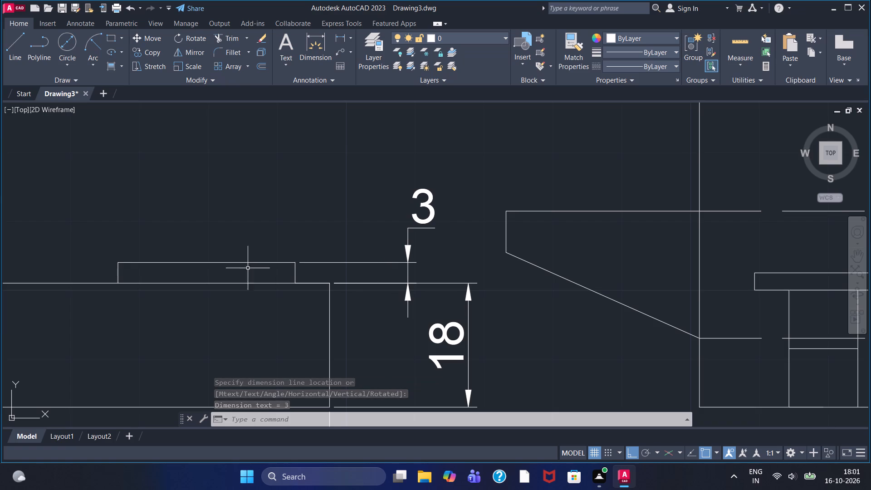
Dimension the left boss in the front view: horizontally from its outer circle's left quadrant to the upright, and vertically across the outer circle.
scroll(204, 239, down, 4)
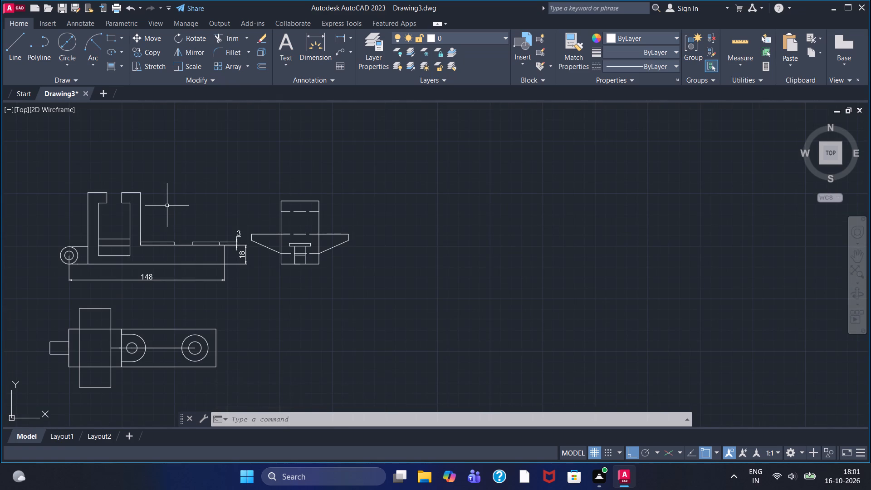
middle_drag(195, 209, 339, 209)
scroll(236, 240, up, 2)
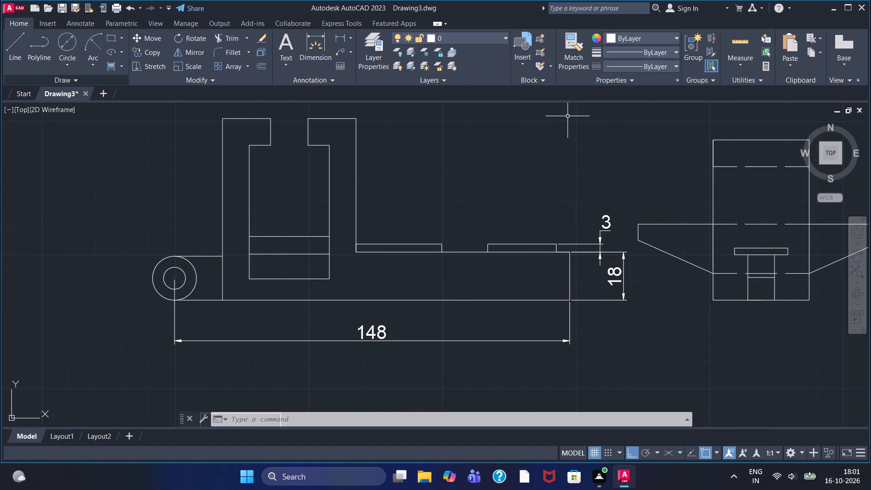
click(343, 42)
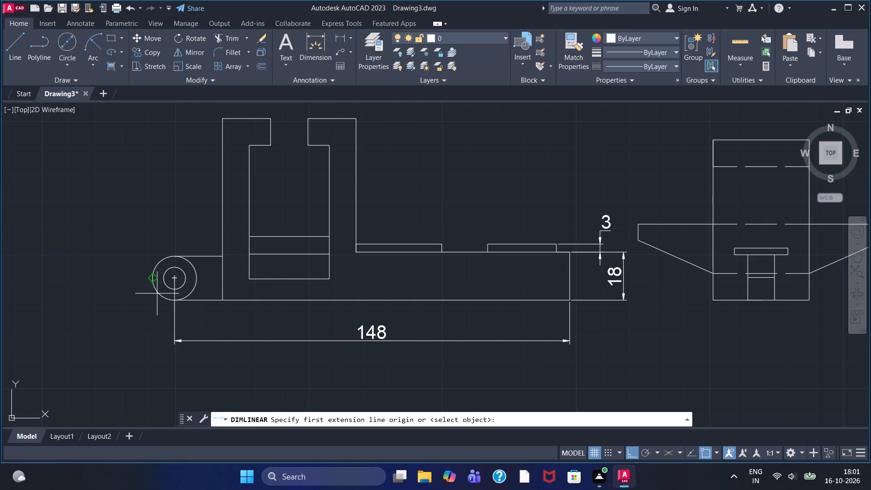
click(151, 278)
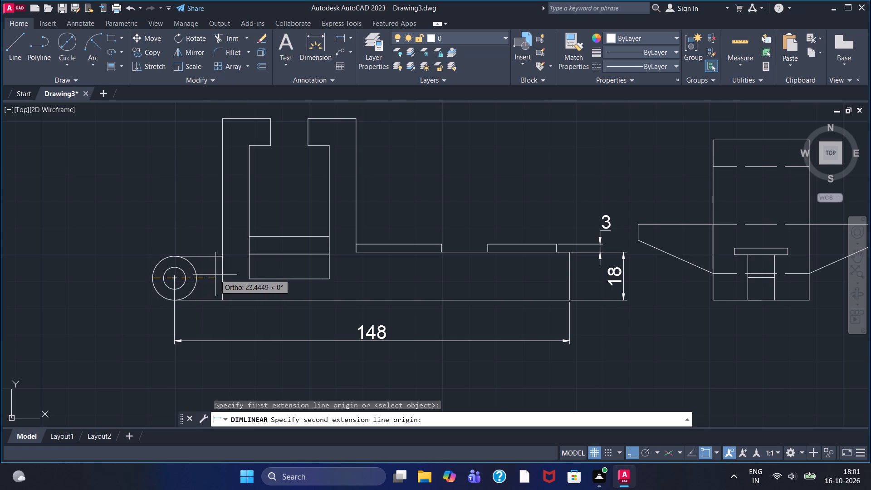
click(224, 279)
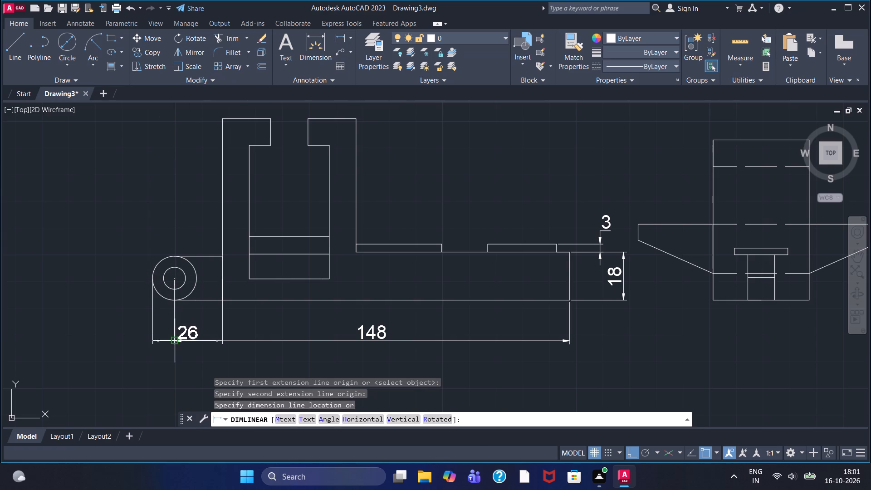
click(160, 340)
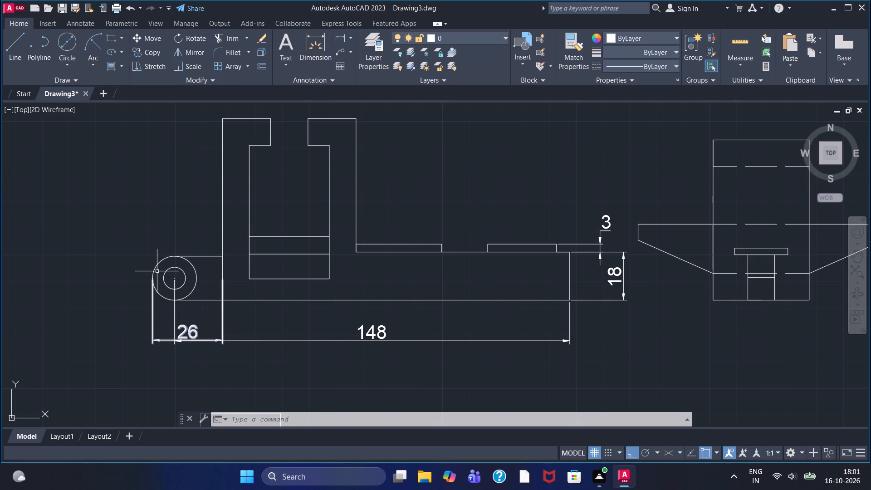
click(339, 36)
click(179, 257)
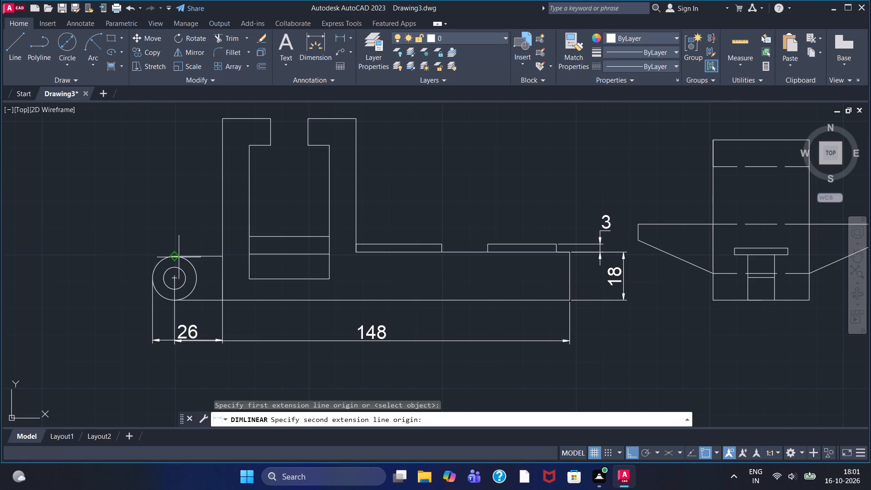
click(174, 299)
click(118, 296)
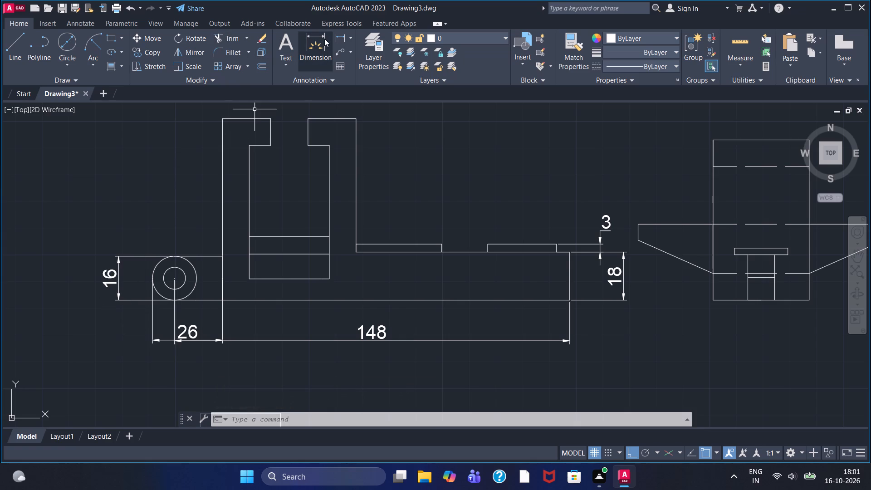
Add a horizontal linear dimension for the thickness of the upright's left wall, placed between the wall's two edges.
click(344, 35)
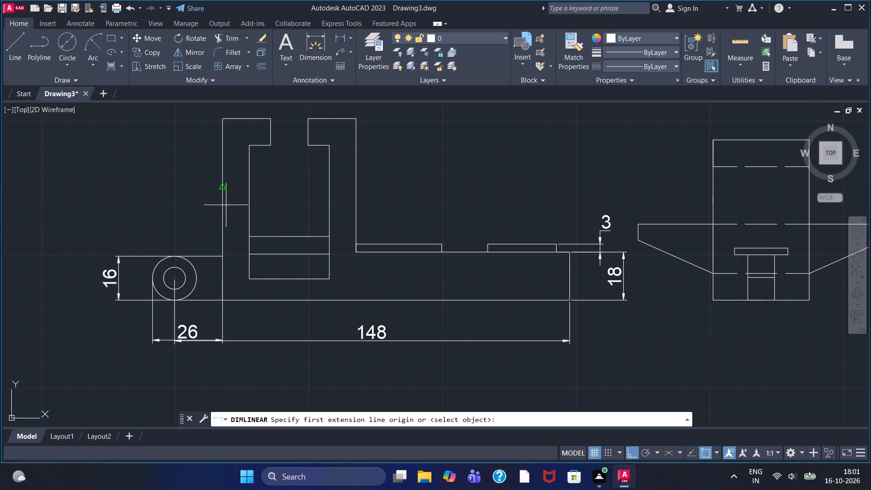
click(222, 190)
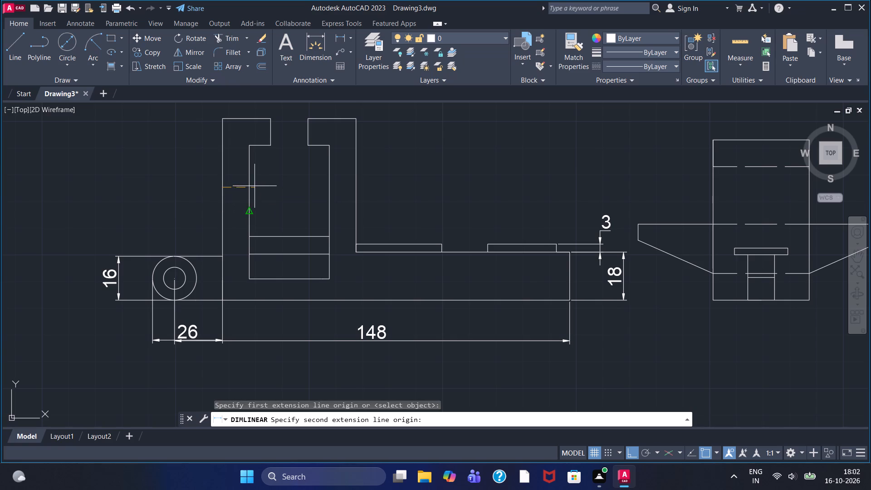
click(247, 187)
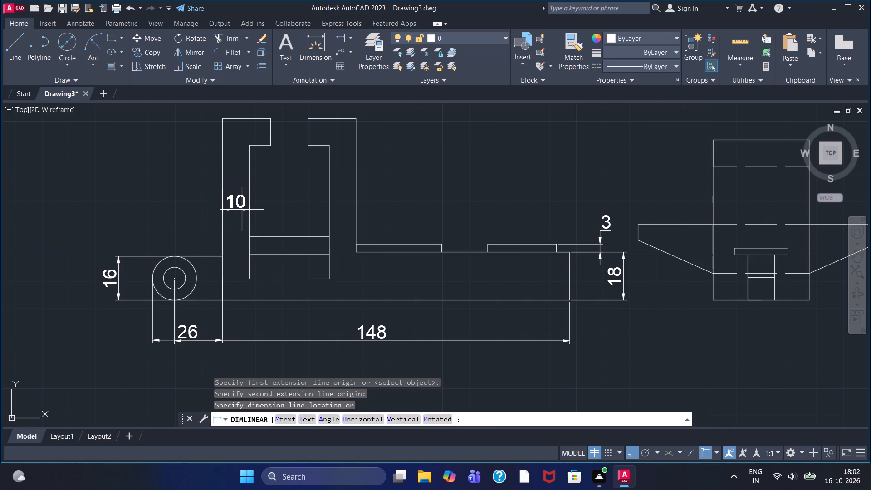
click(242, 210)
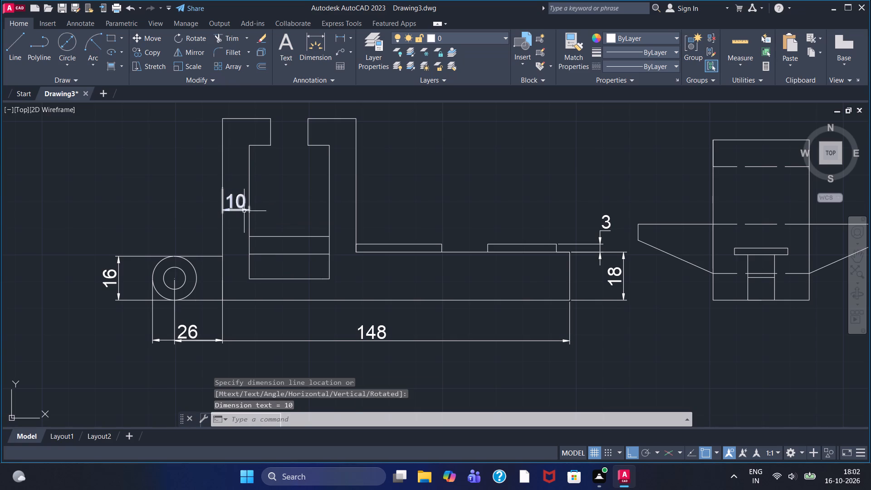
Dimension the upright's top-left lip width and, stacked above it, the upright's overall width over the front view.
click(345, 36)
middle_drag(199, 125, 178, 201)
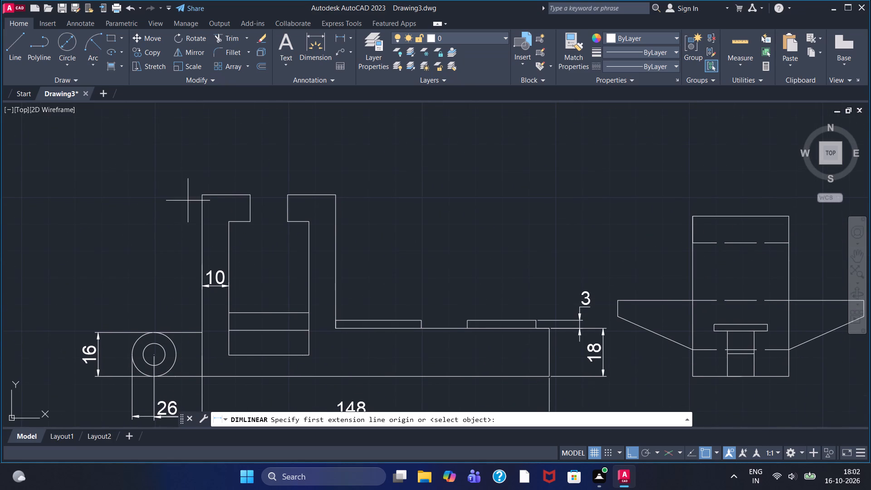
click(203, 195)
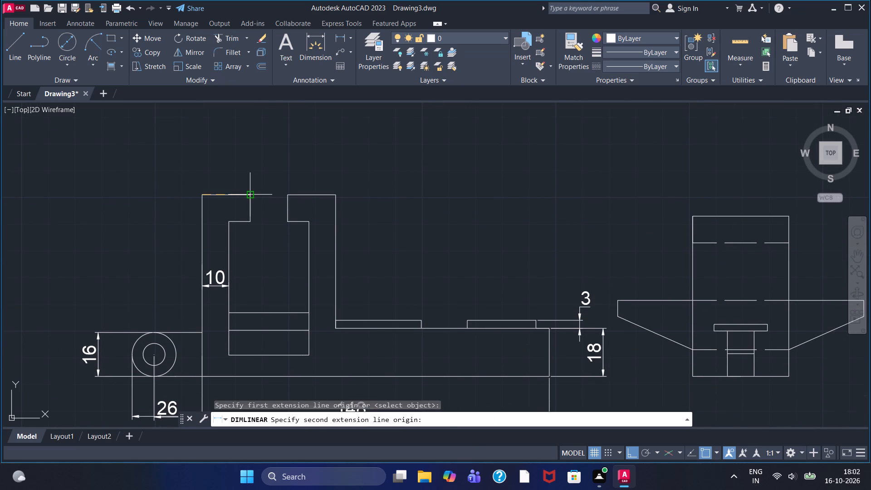
click(249, 196)
click(231, 171)
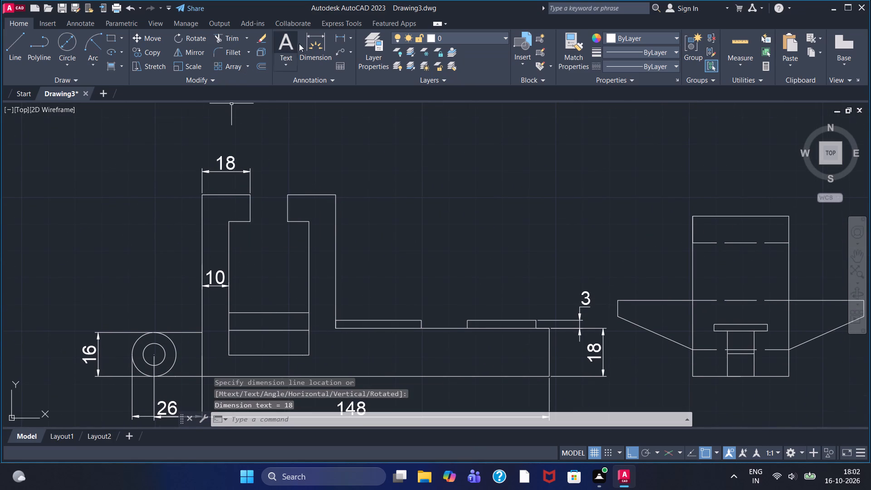
click(336, 40)
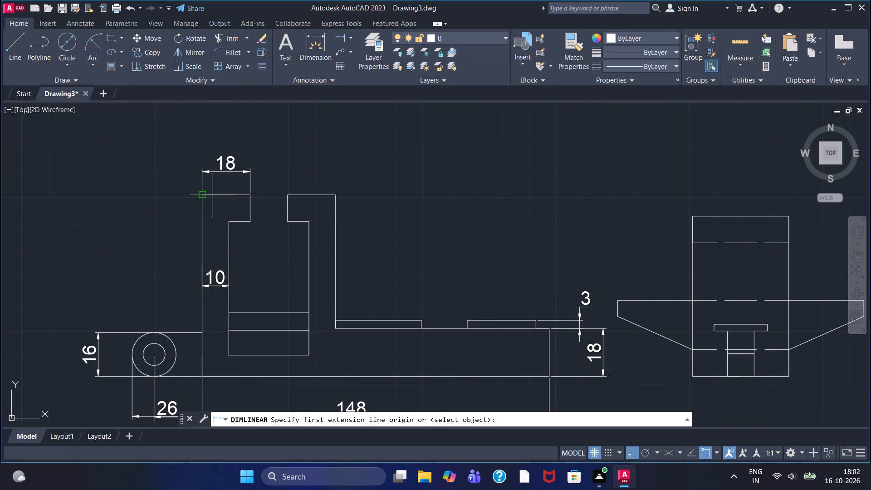
click(209, 196)
click(334, 195)
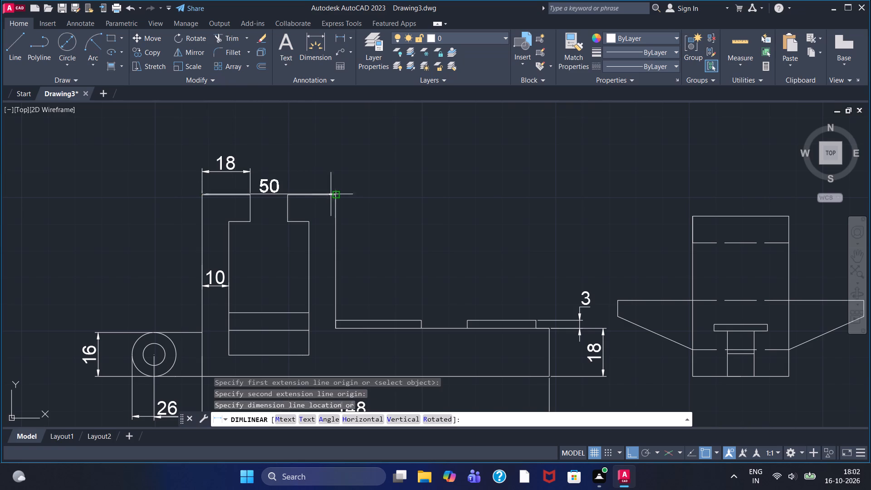
click(295, 137)
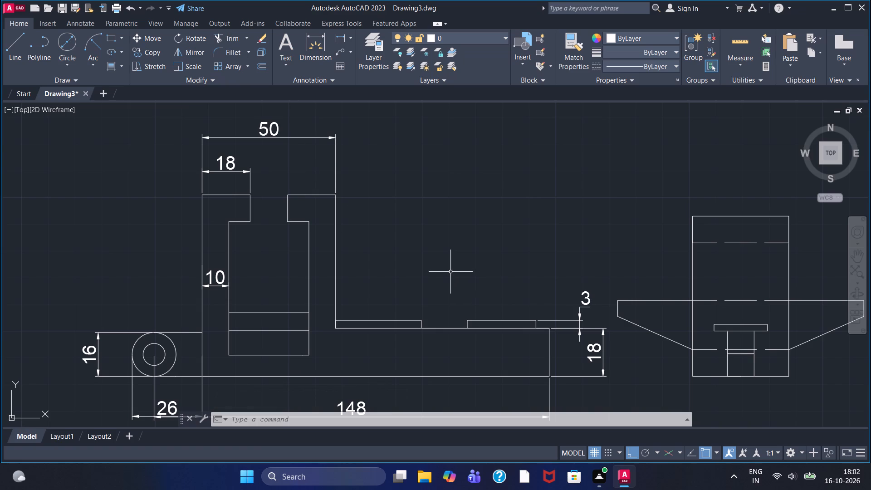
Examine the side view and the undimensioned top view, including its left stub, crossing block and circles.
middle_drag(450, 272, 256, 205)
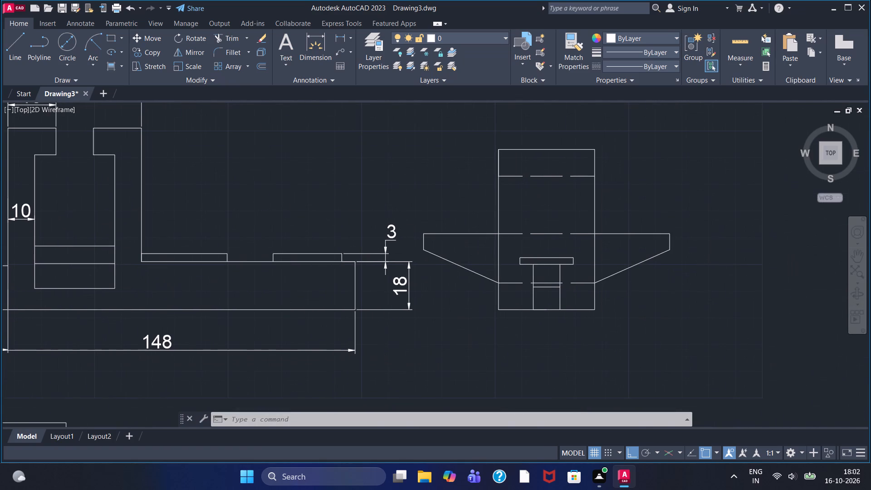
scroll(257, 326, down, 2)
middle_drag(263, 357, 286, 241)
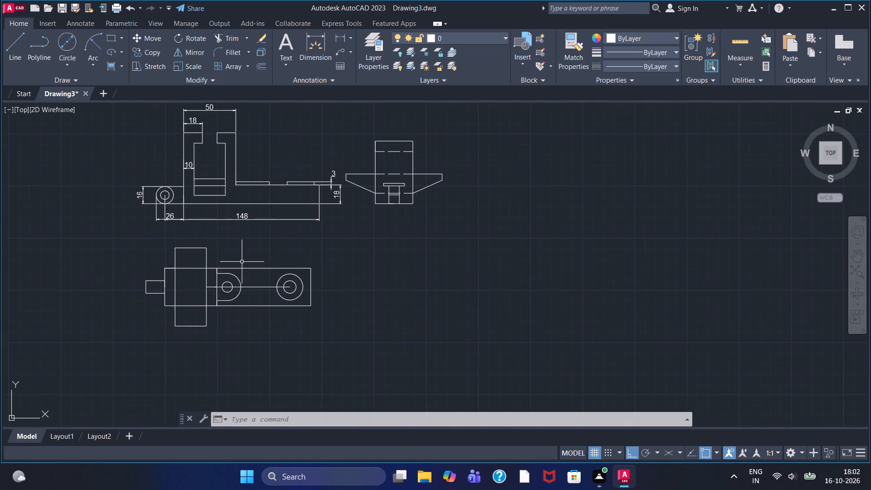
scroll(238, 259, up, 1)
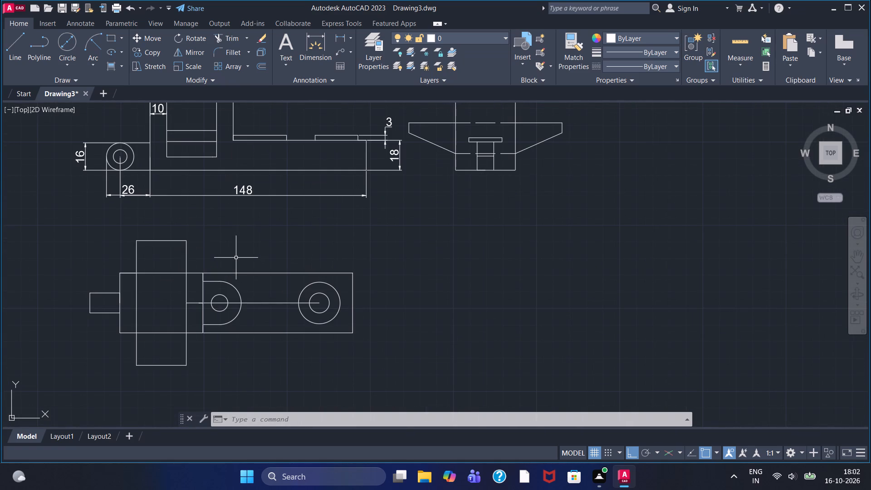
scroll(236, 258, up, 2)
right_click(235, 257)
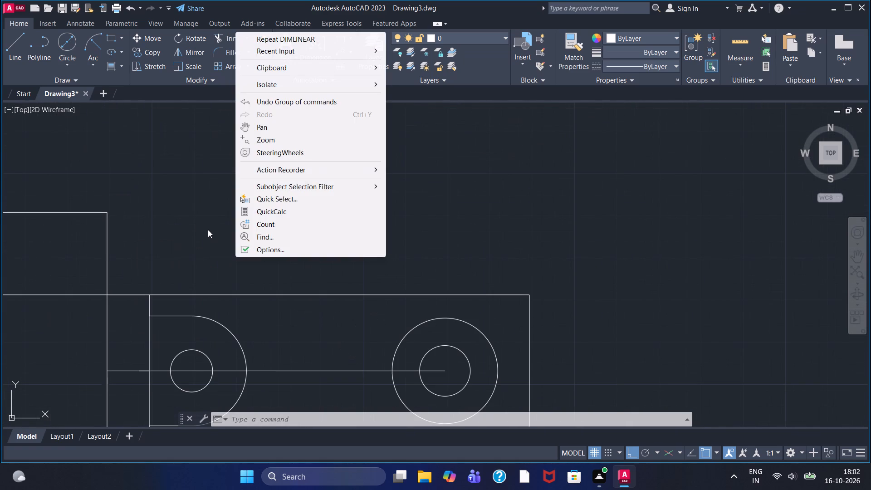
click(158, 175)
click(206, 235)
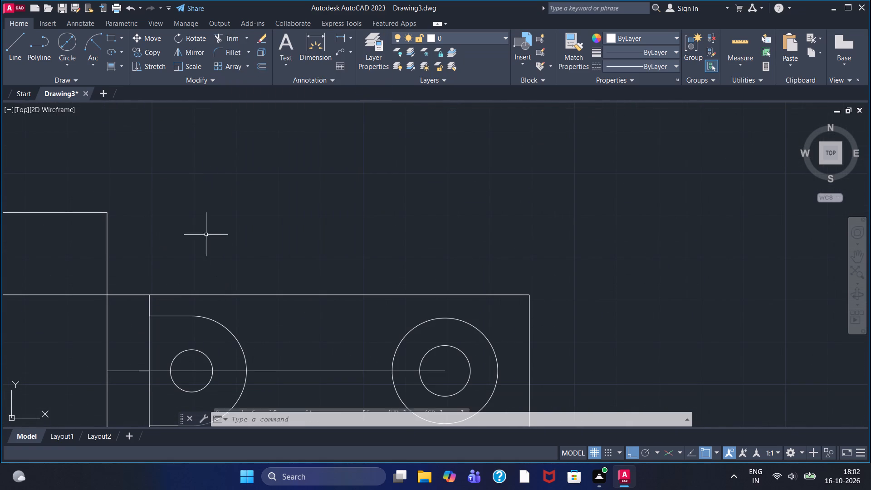
middle_drag(245, 219, 238, 204)
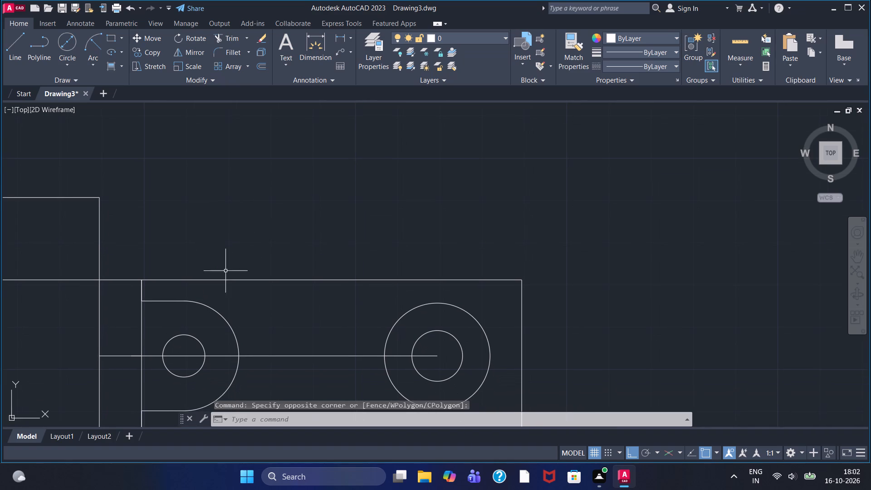
scroll(206, 241, down, 2)
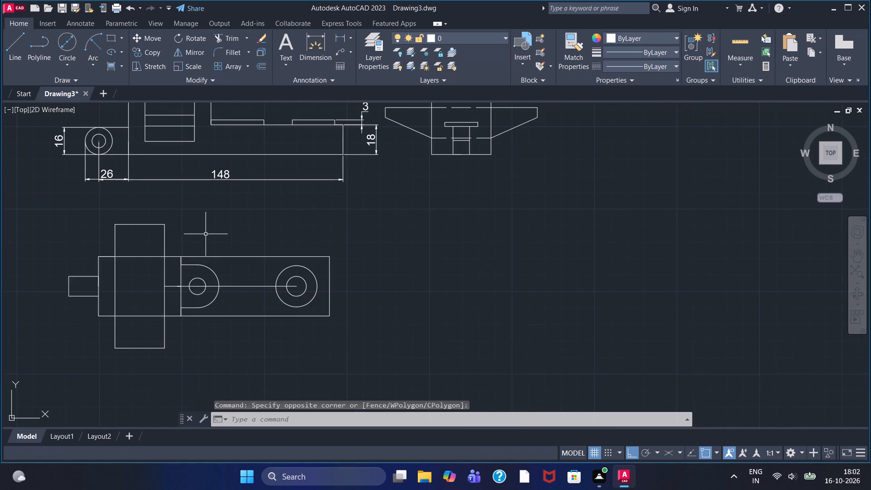
middle_drag(204, 227, 264, 230)
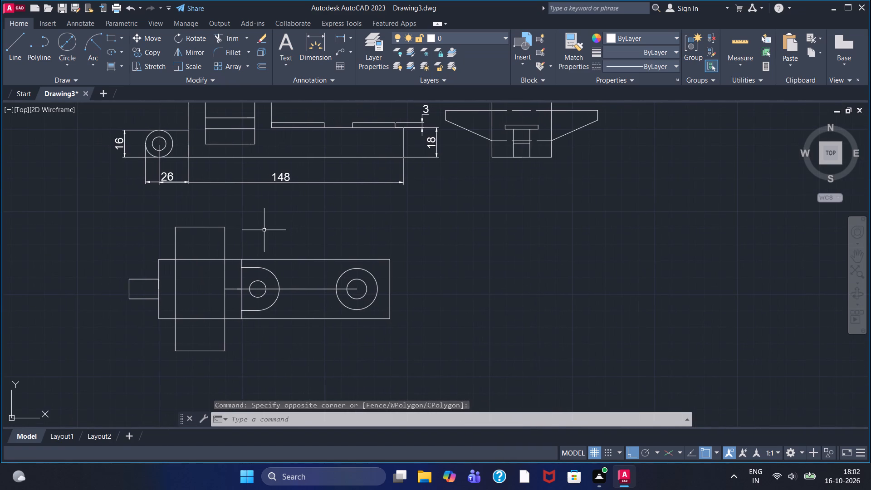
scroll(146, 295, up, 2)
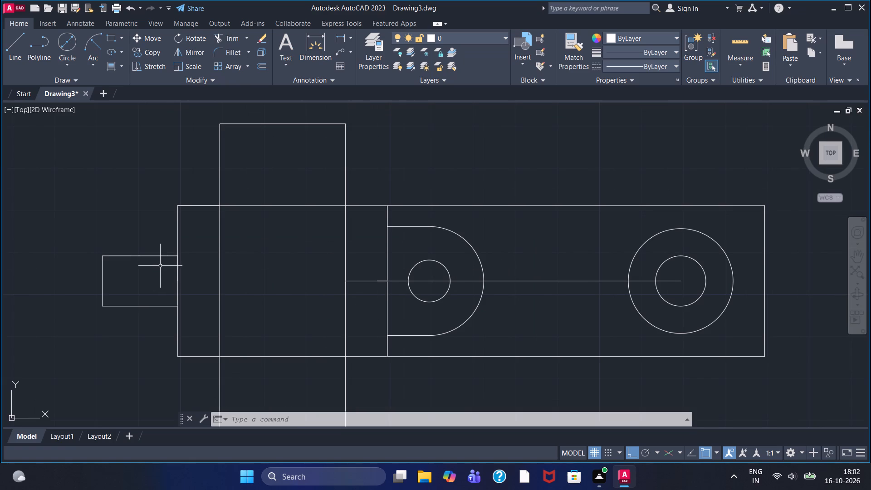
Add a vertical linear dimension across the left stub in the top view, placed just outside its free end.
click(344, 39)
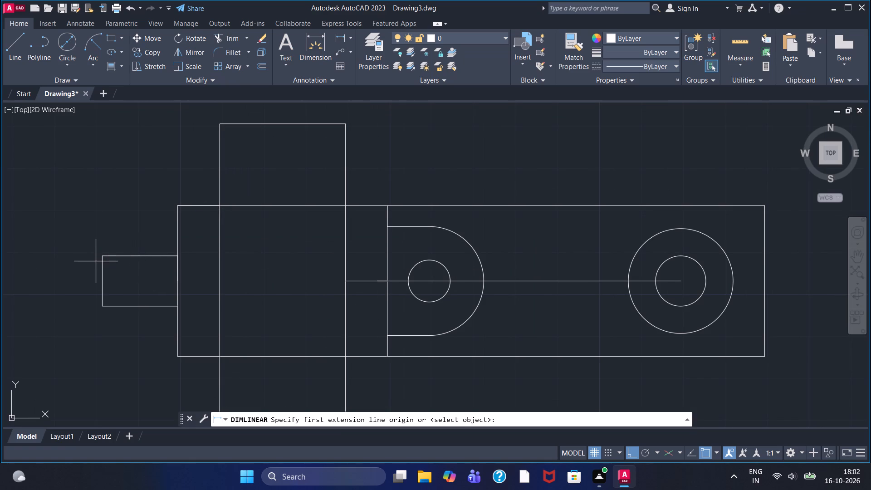
click(103, 258)
click(105, 304)
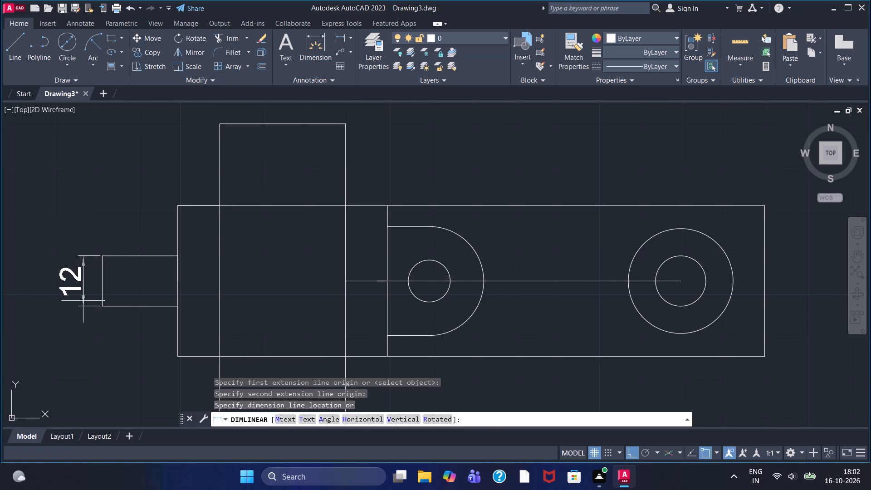
click(75, 294)
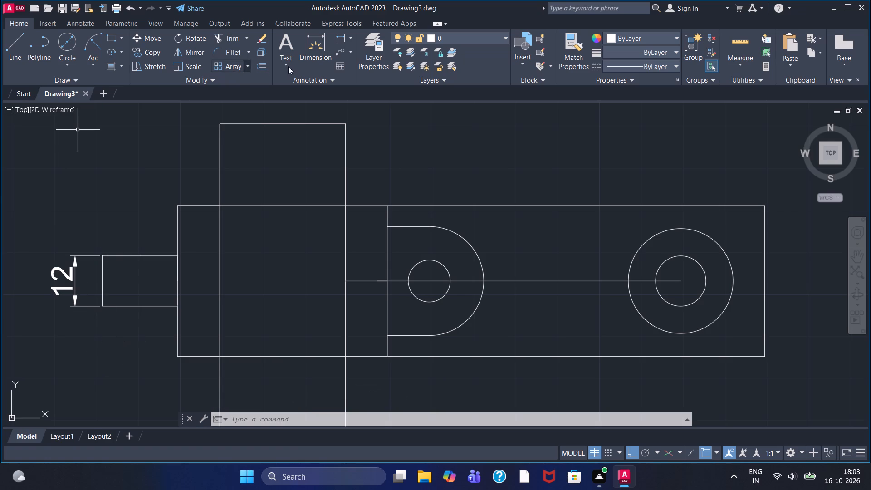
Add a horizontal linear dimension for the crossing block's width, placed below its bottom edge in the top view.
click(341, 40)
scroll(288, 222, down, 1)
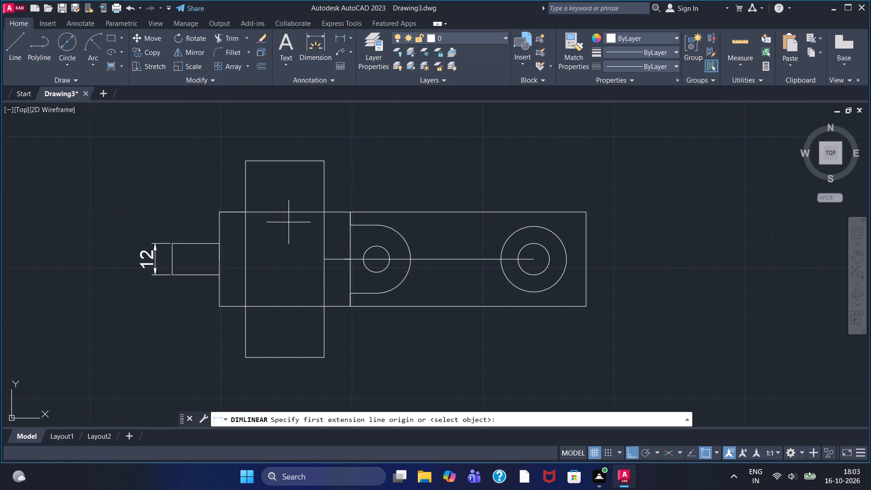
middle_drag(287, 186, 285, 99)
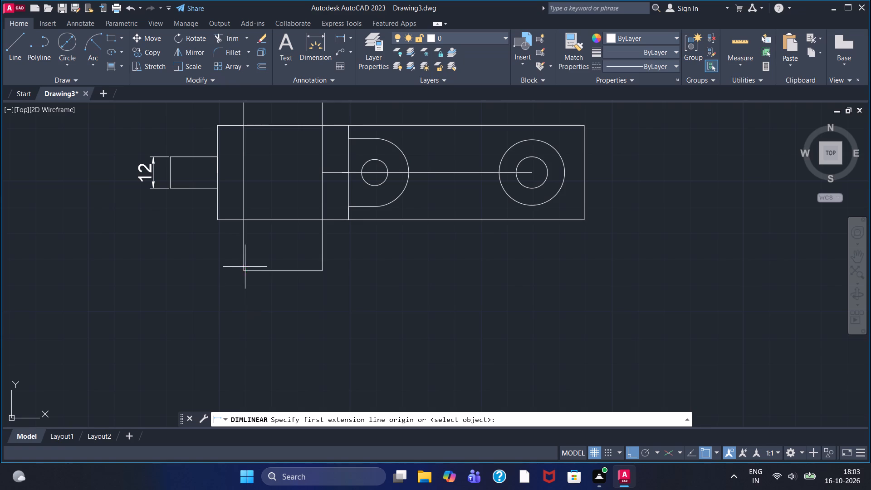
click(246, 267)
click(320, 268)
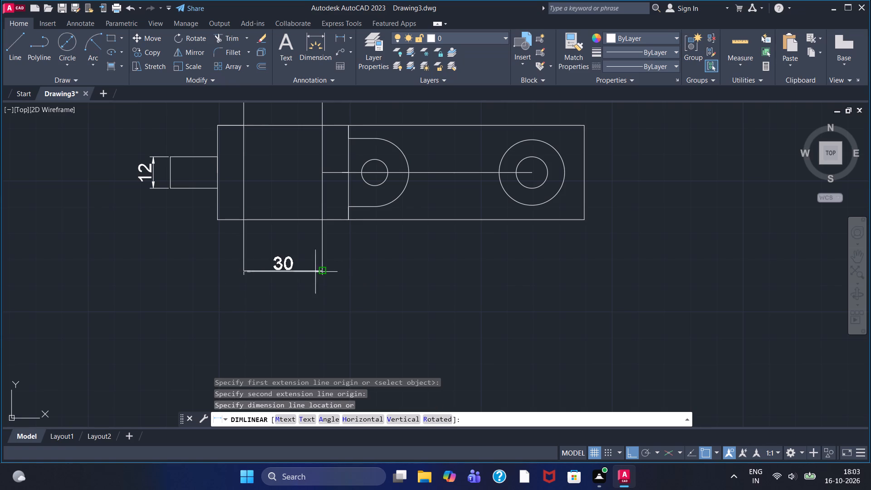
click(292, 297)
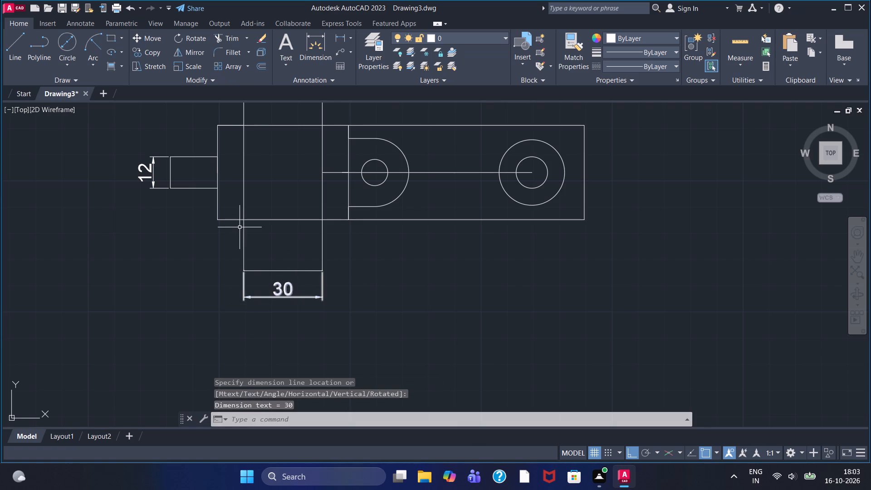
Dimension the rounded lug in the top view horizontally from its straight edge to the hole centre and, stacked above, to the arc's outermost point.
middle_drag(205, 243, 147, 285)
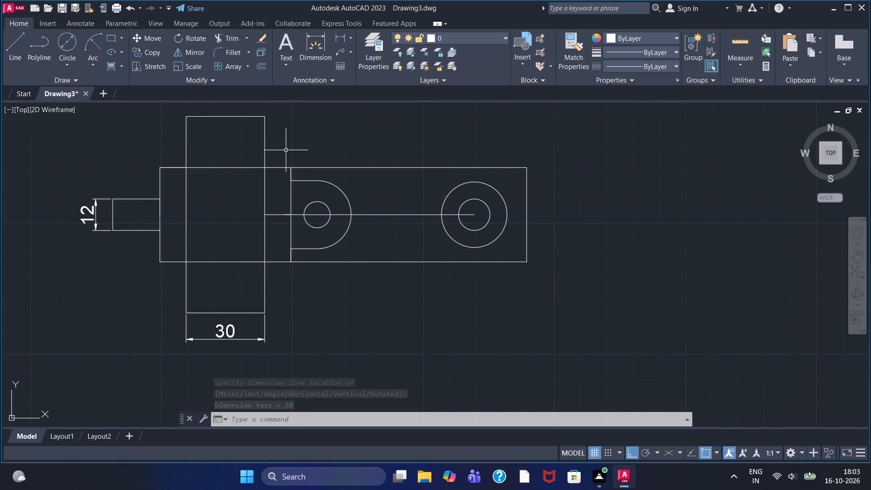
middle_drag(321, 131, 301, 193)
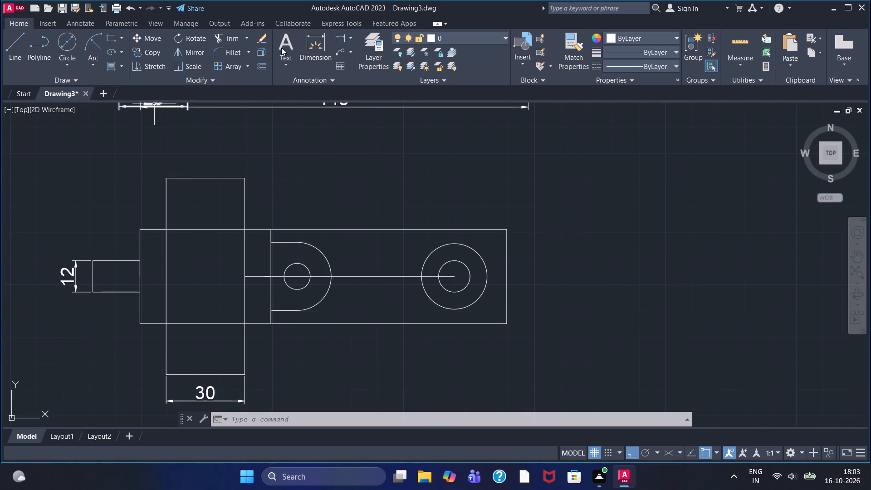
click(339, 36)
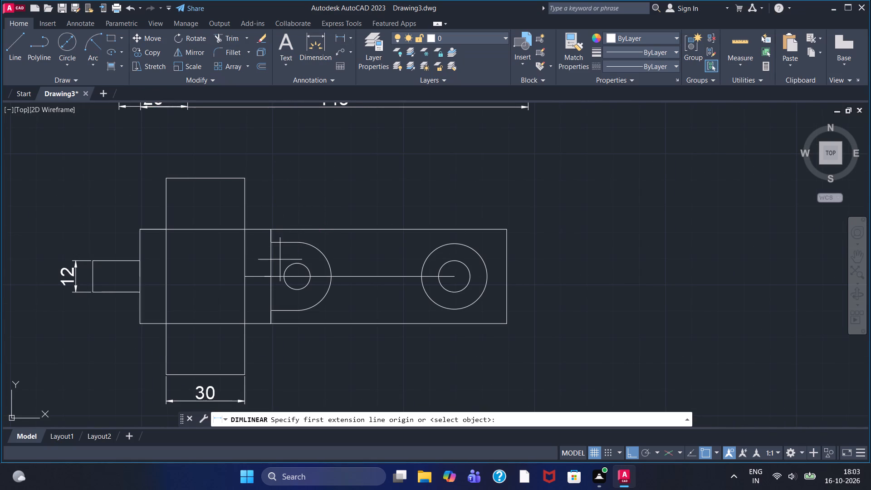
click(274, 279)
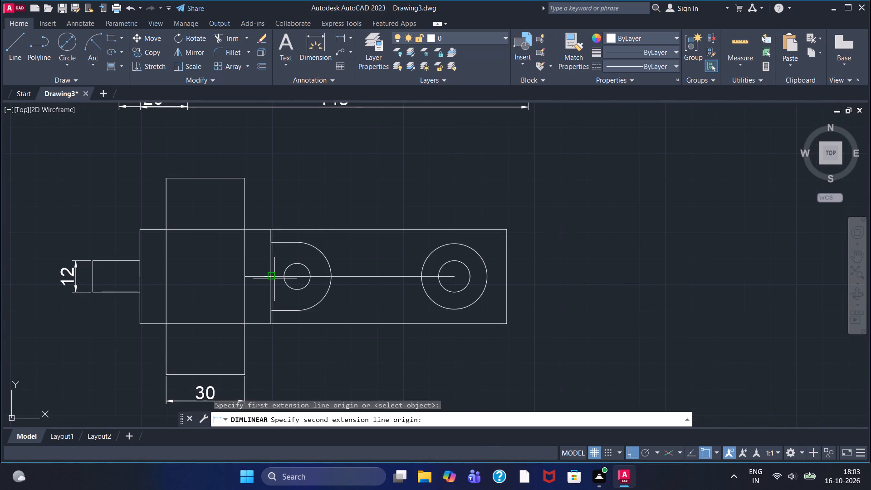
drag(296, 277, 294, 266)
click(293, 216)
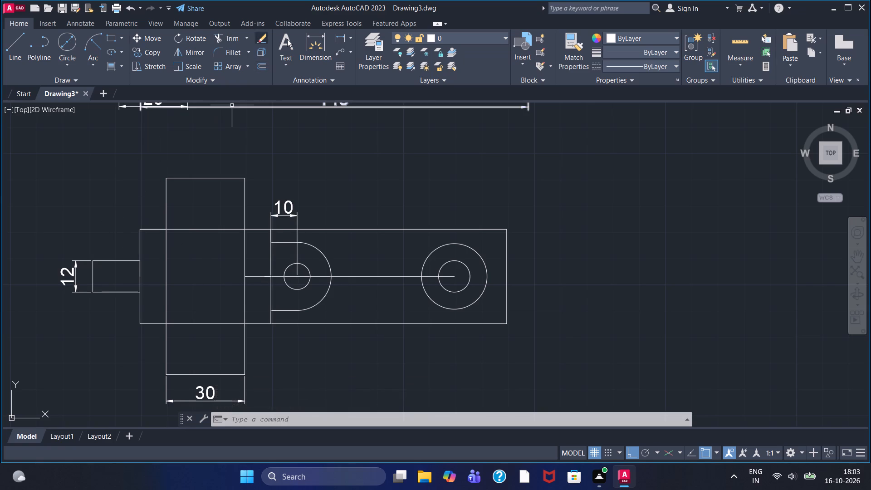
click(336, 34)
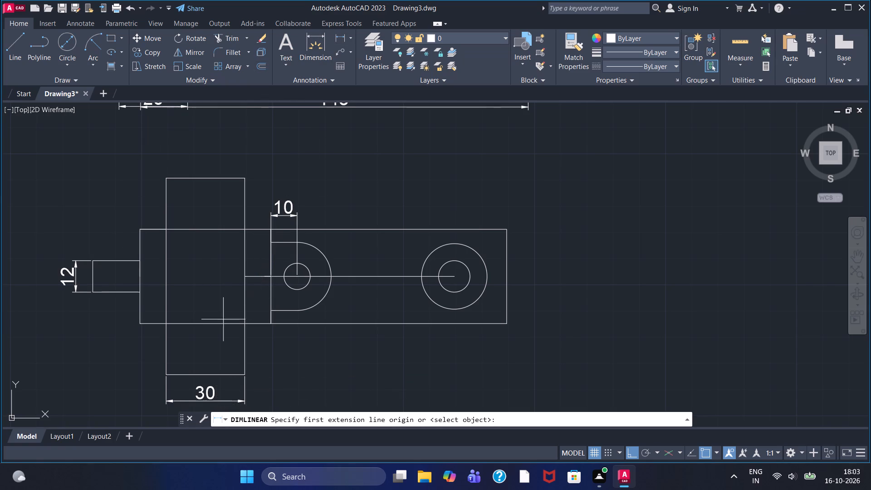
click(272, 277)
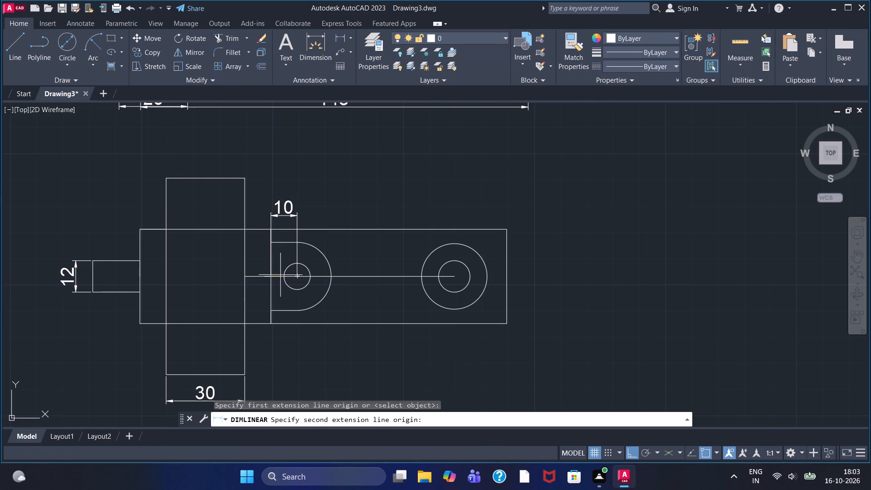
drag(329, 277, 328, 273)
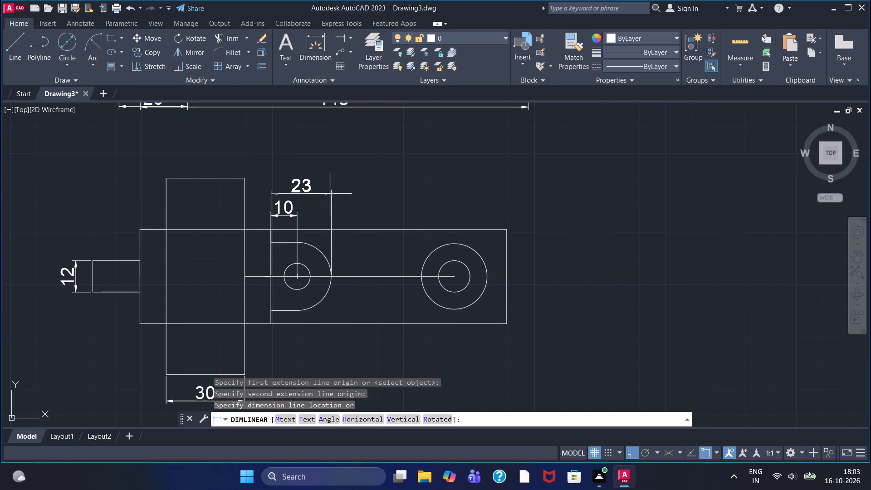
double_click(330, 194)
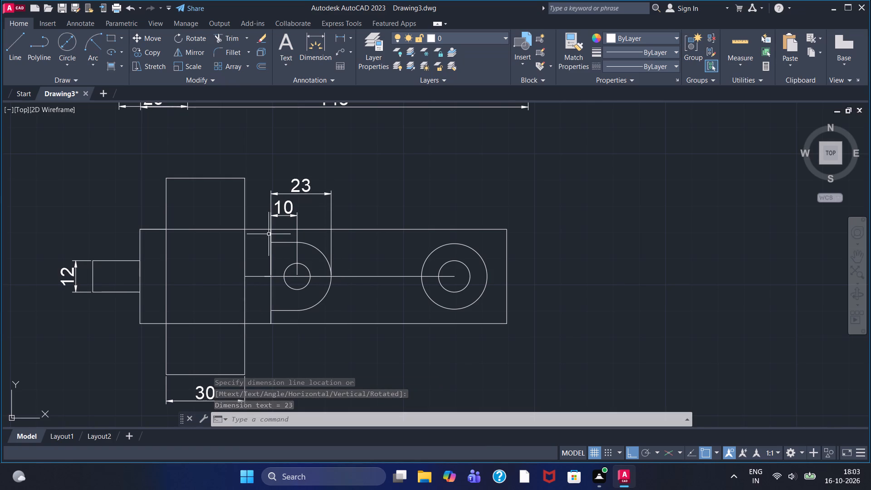
Add a vertical linear dimension across the rounded lug's two straight edges, placed just beyond its arc.
click(337, 39)
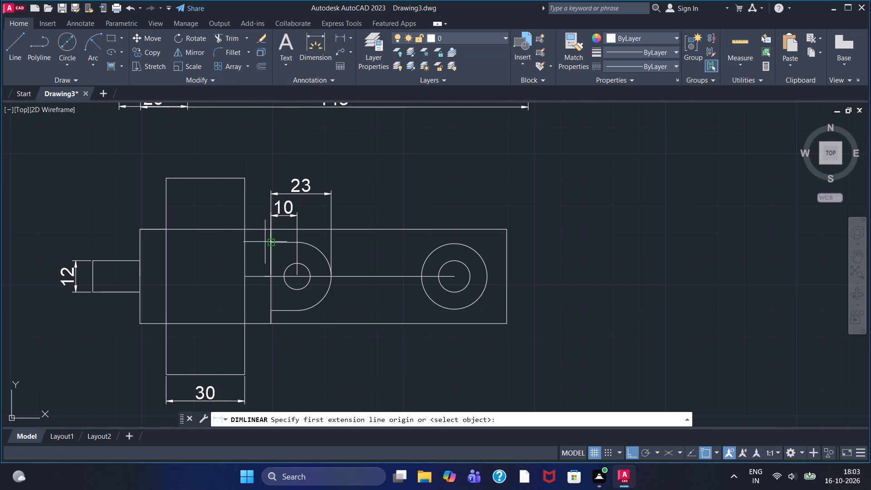
click(270, 241)
click(271, 312)
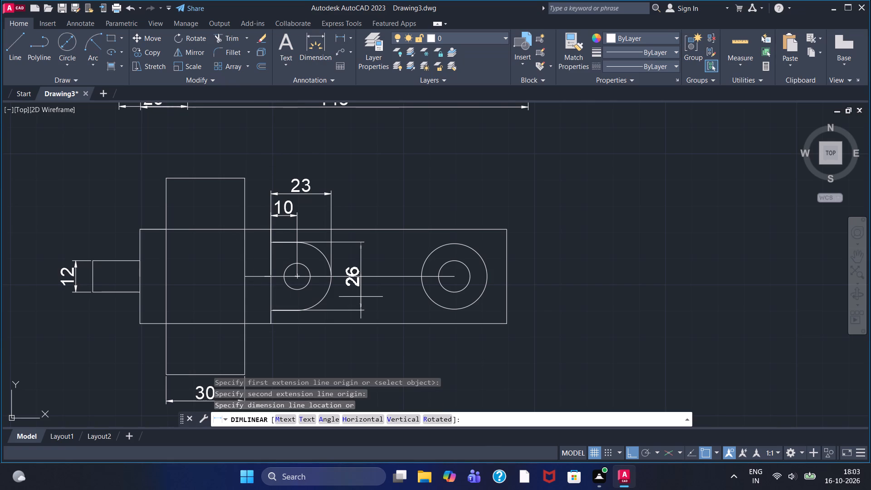
click(356, 297)
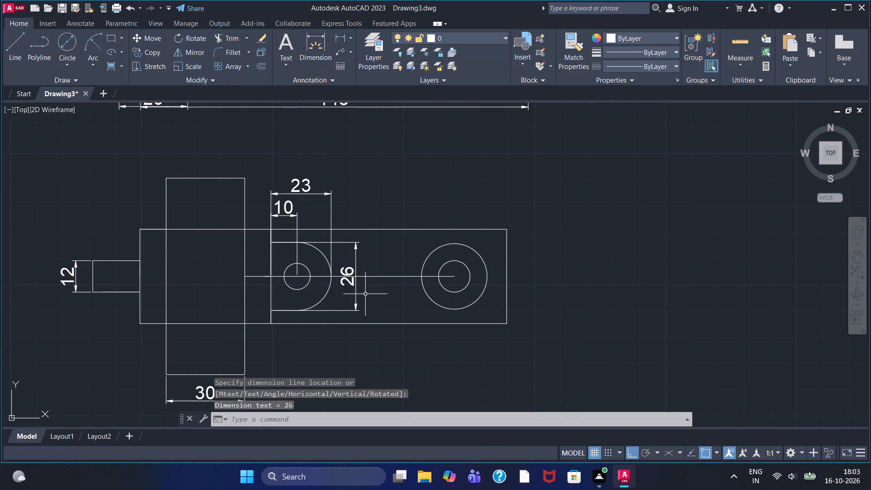
Dimension the diameters of the right-hand concentric circles with horizontal linear dimensions above the top view, the outer circle's stacked over the inner's.
click(333, 36)
click(342, 38)
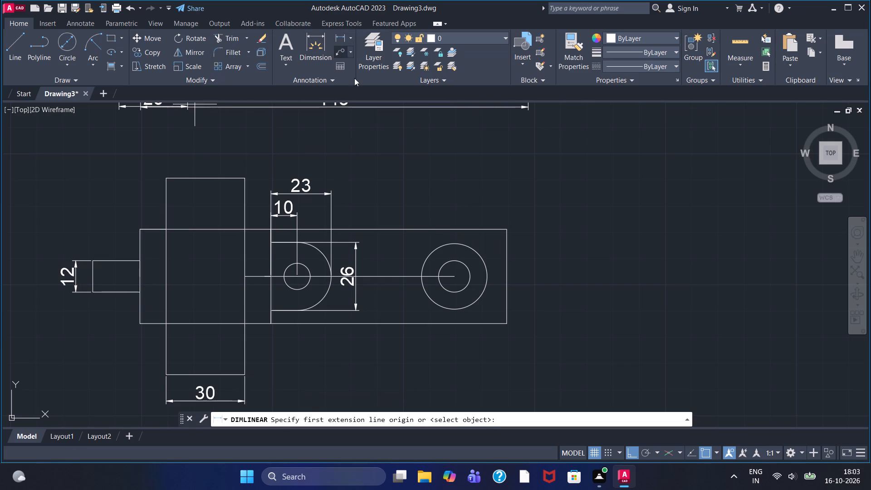
click(437, 279)
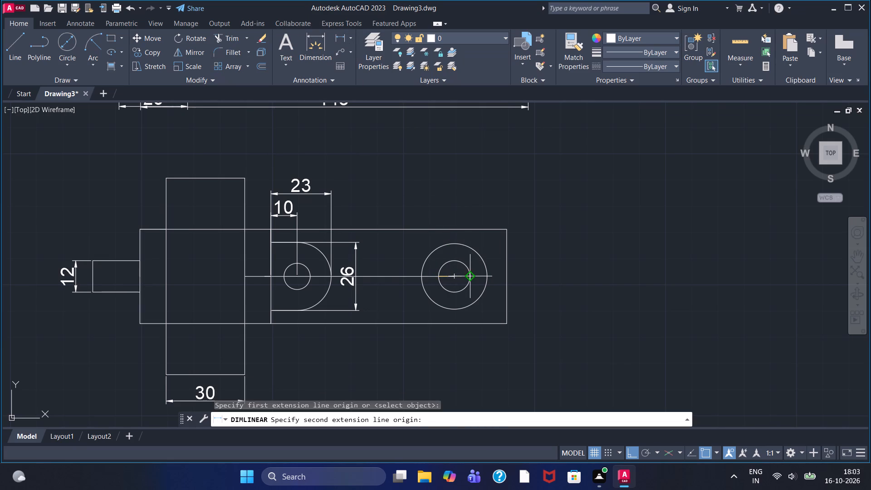
click(468, 278)
drag(468, 278, 467, 273)
click(462, 204)
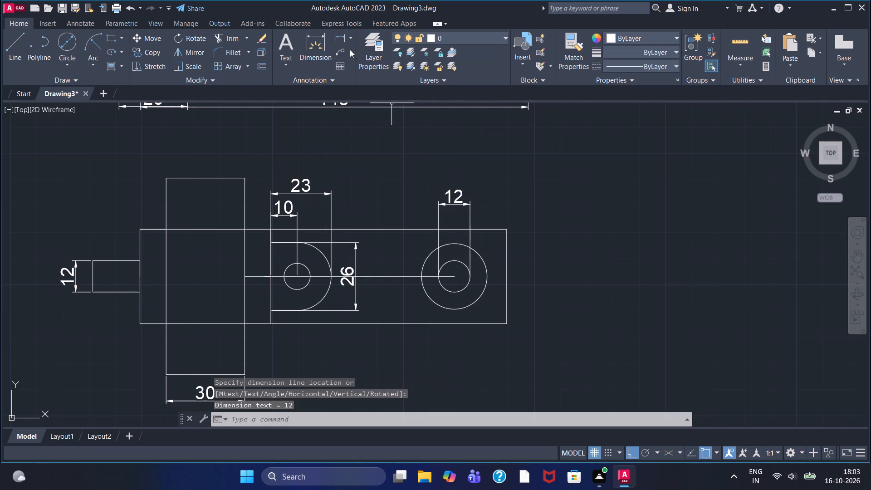
click(340, 41)
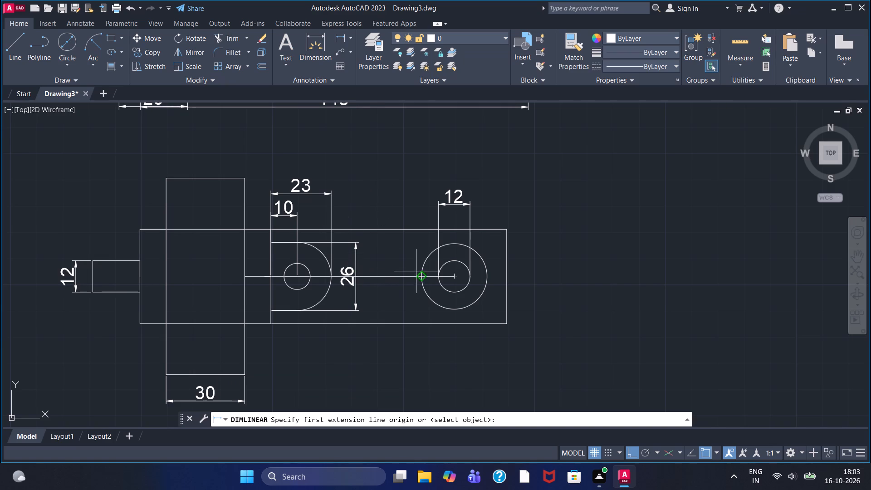
click(423, 273)
click(484, 273)
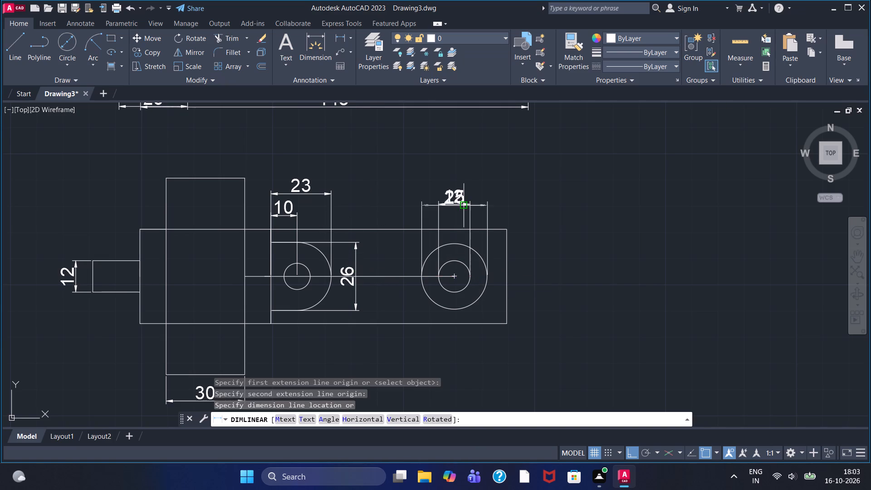
double_click(460, 183)
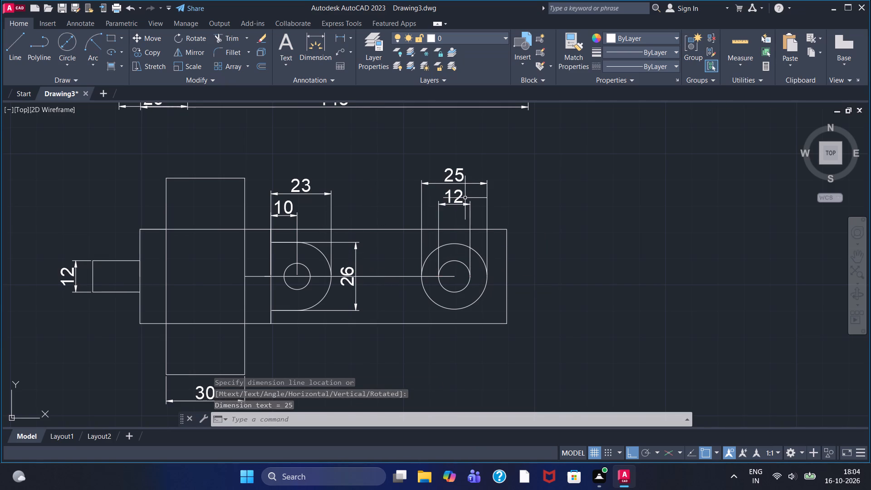
Add a vertical linear dimension between the plate's two right-end corners in the top view, placed outside the plate.
click(340, 35)
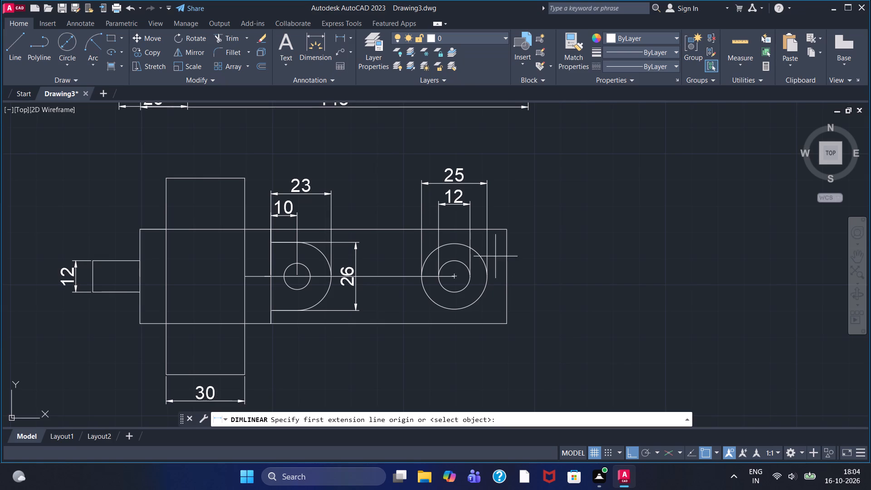
click(511, 229)
click(507, 323)
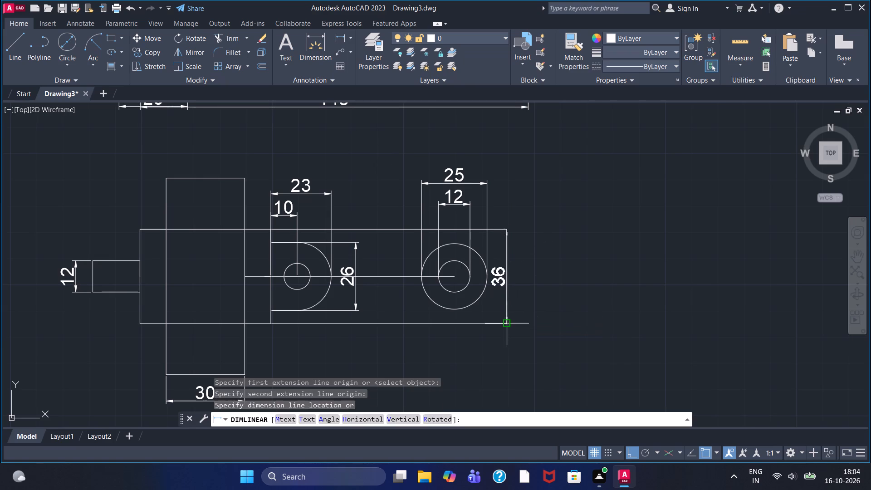
click(550, 284)
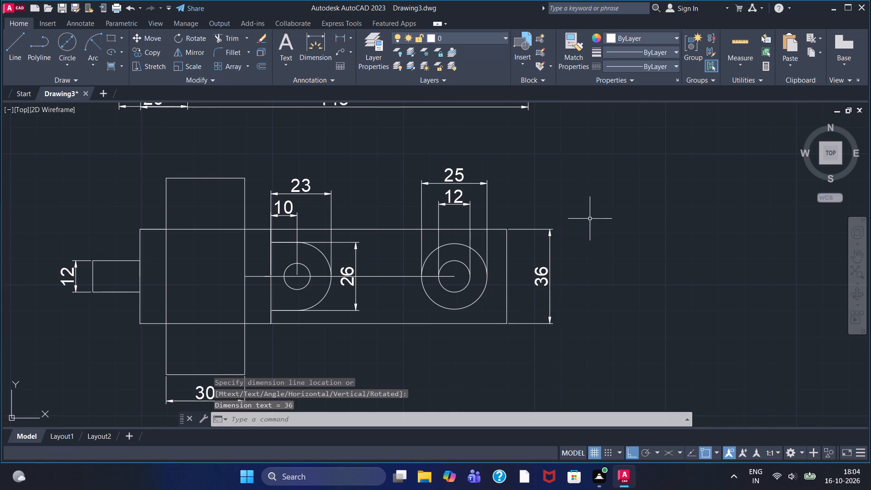
Dimension the side view's right wing vertically: from the base bottom to the slope's lower end, and from there to the slope's upper end.
scroll(624, 200, down, 1)
middle_drag(719, 190, 478, 319)
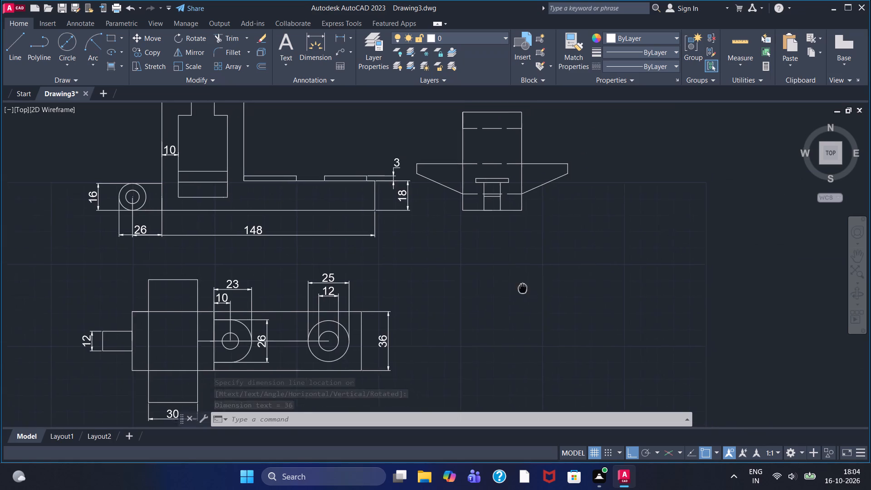
middle_drag(478, 319, 460, 331)
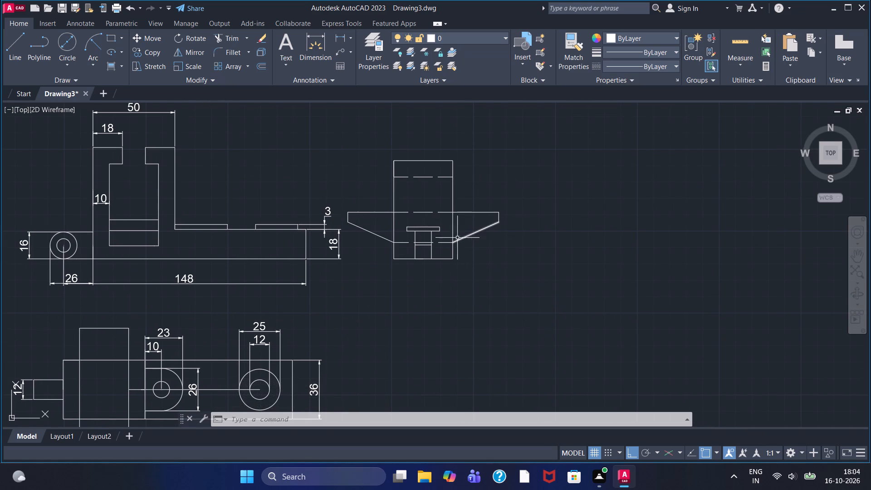
click(342, 34)
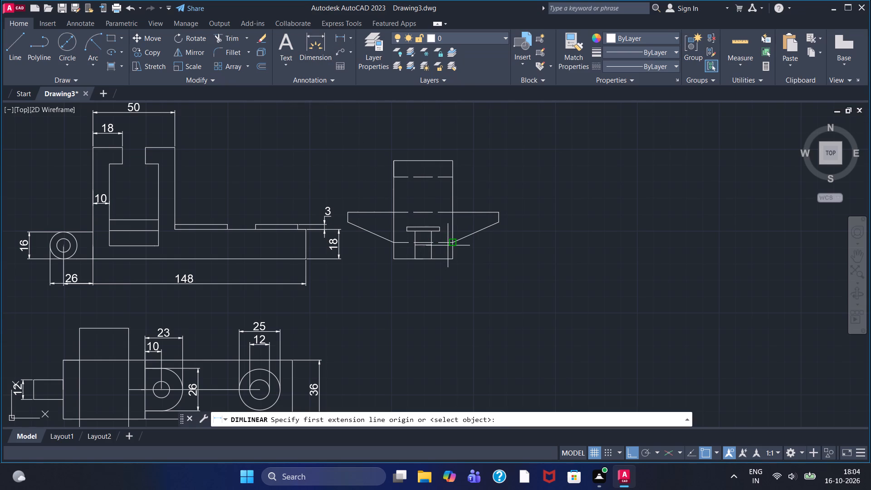
click(452, 243)
click(450, 255)
click(488, 256)
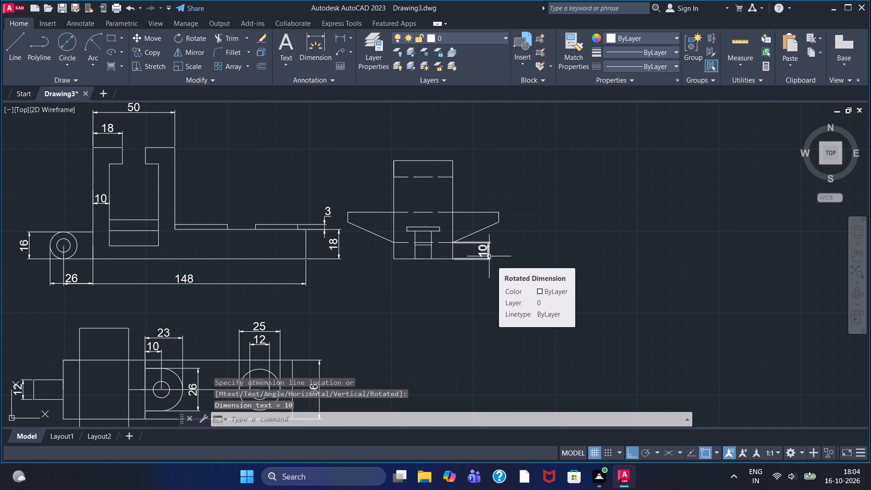
click(341, 35)
click(450, 242)
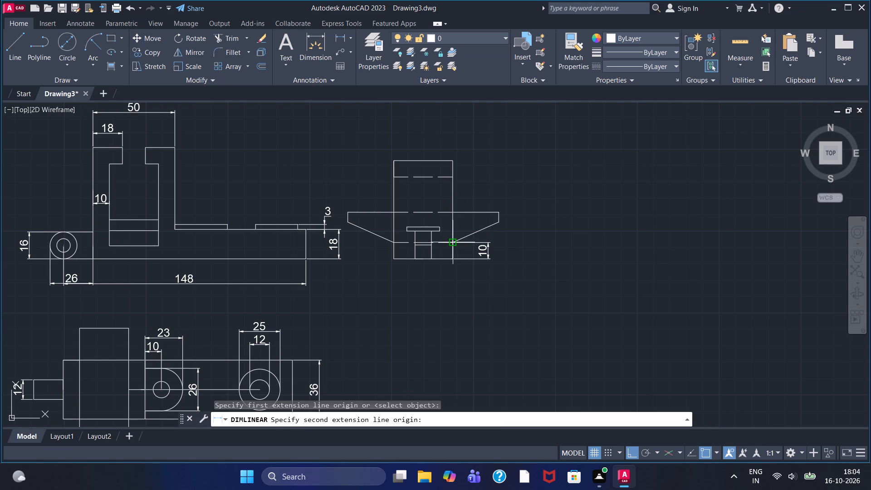
click(496, 224)
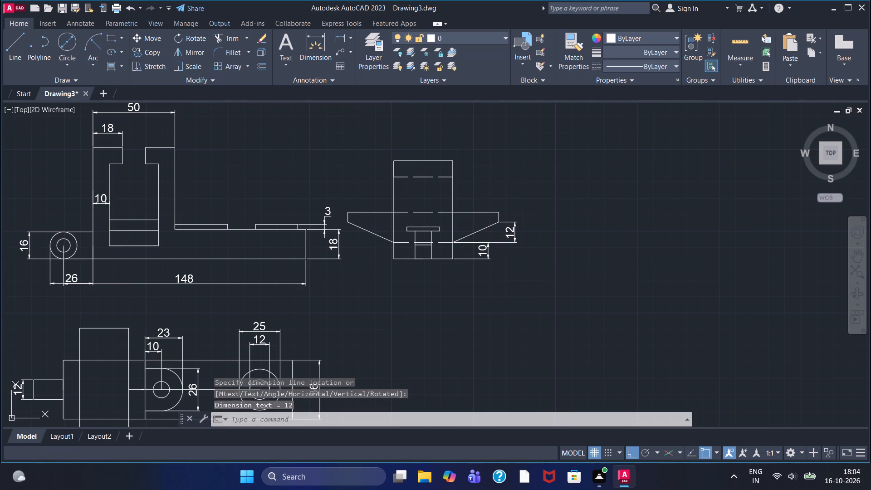
click(515, 235)
Add a vertical linear dimension to the side view's right wing end edge, placed just outside the existing slope dimension.
click(343, 38)
scroll(503, 223, up, 4)
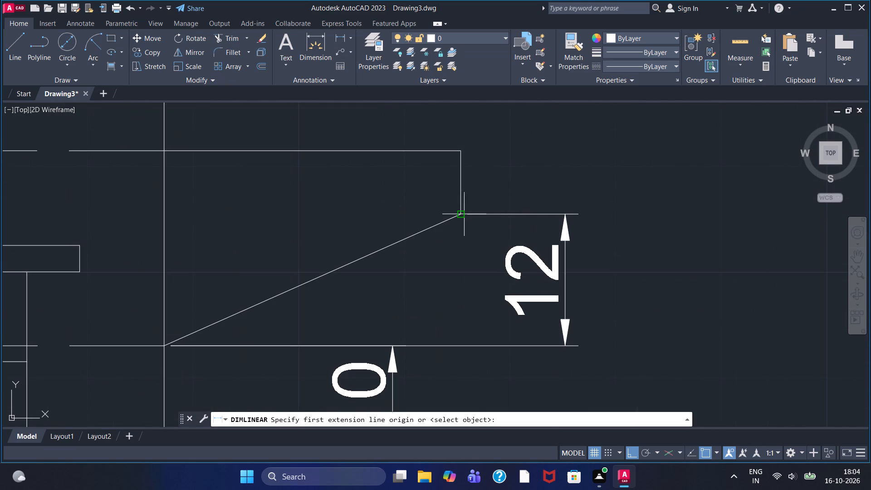
click(464, 213)
click(458, 149)
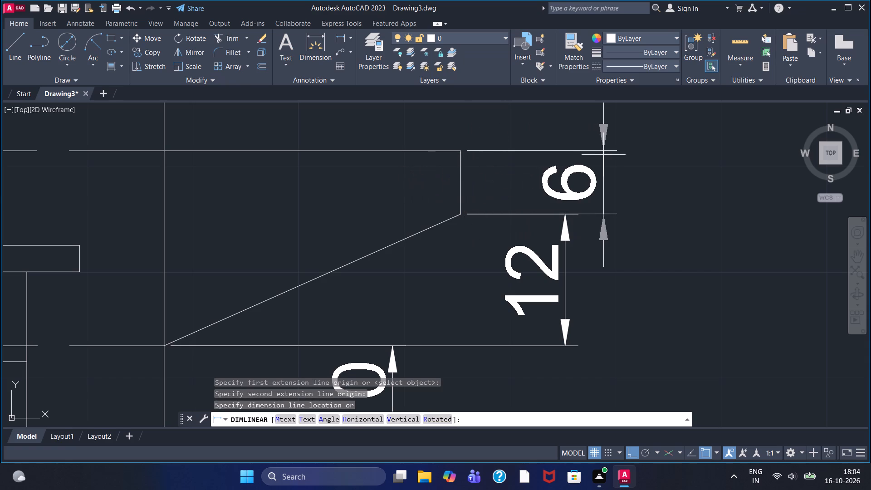
click(630, 153)
Dimension the side view vertically from the block's top right corner down to the upper hidden line, placed outside the block.
scroll(596, 176, down, 1)
scroll(560, 192, down, 1)
scroll(523, 197, down, 2)
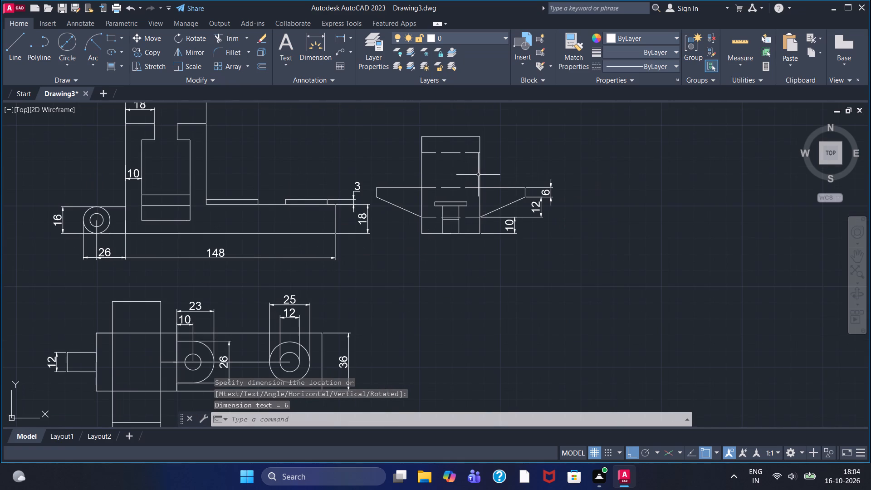
middle_drag(412, 116, 397, 165)
click(343, 40)
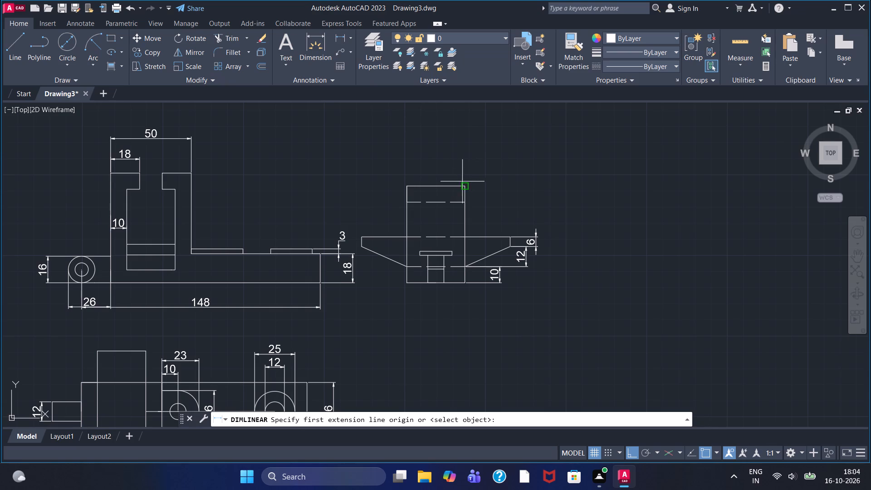
click(465, 185)
click(465, 200)
click(504, 196)
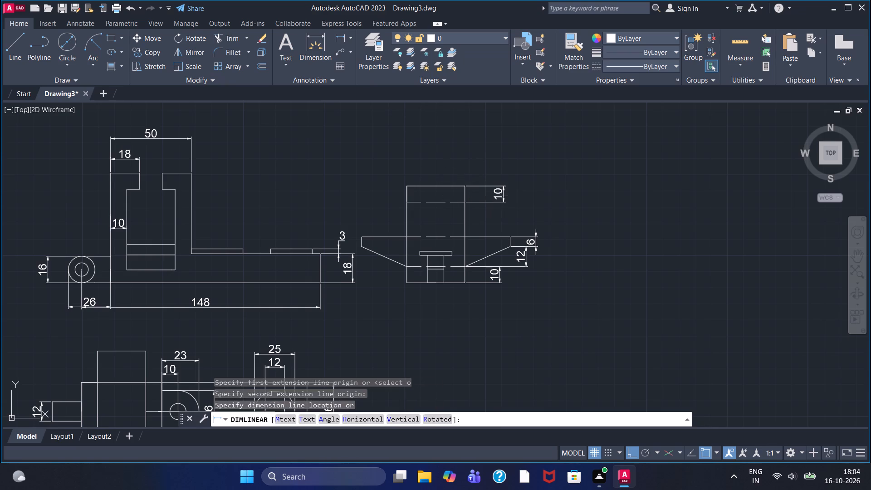
Add a horizontal linear dimension across the side view block's top edge, placed above it.
click(339, 39)
click(407, 185)
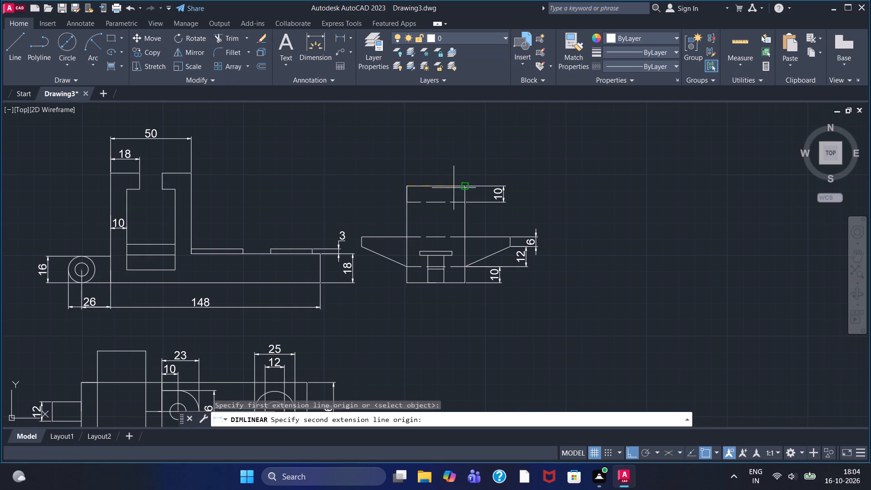
click(464, 186)
click(451, 168)
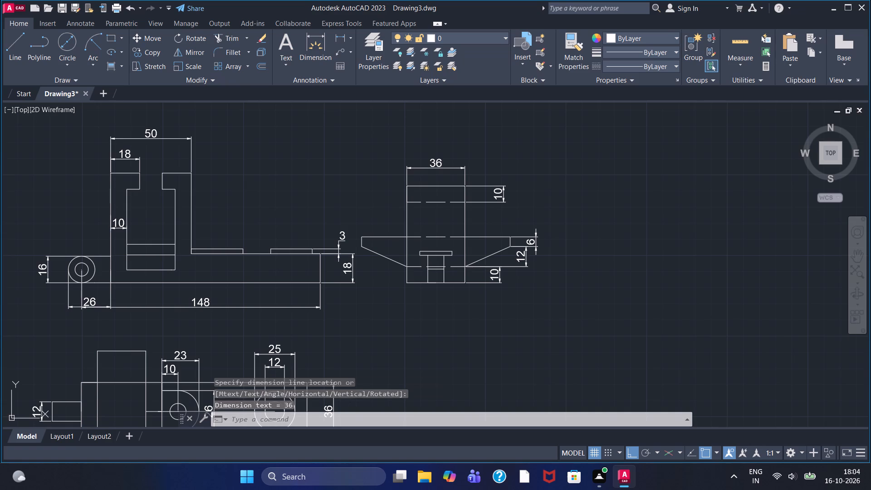
Dimension the side view vertically from the block's top left corner to the left slope's lower end, placed outside the left wing.
click(341, 33)
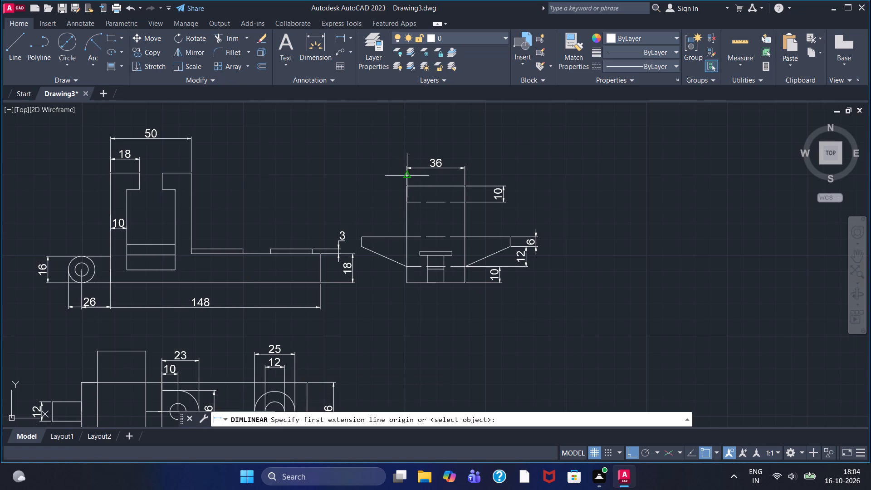
click(408, 186)
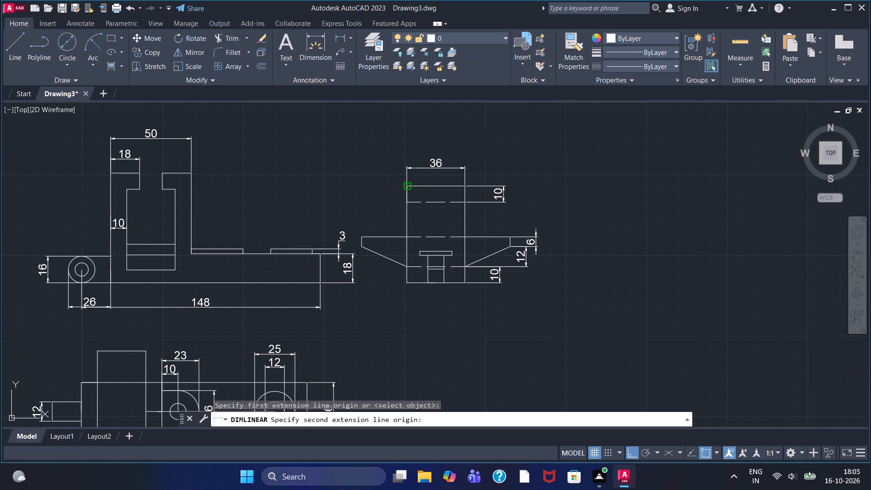
click(406, 267)
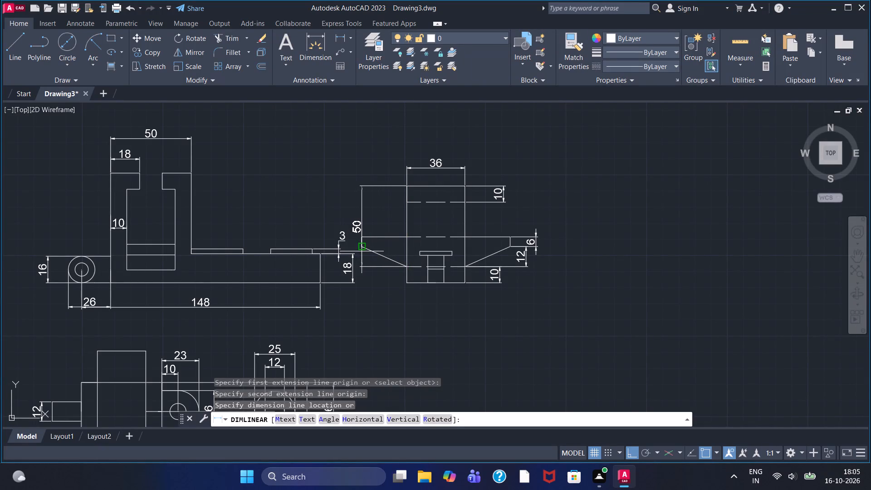
click(358, 250)
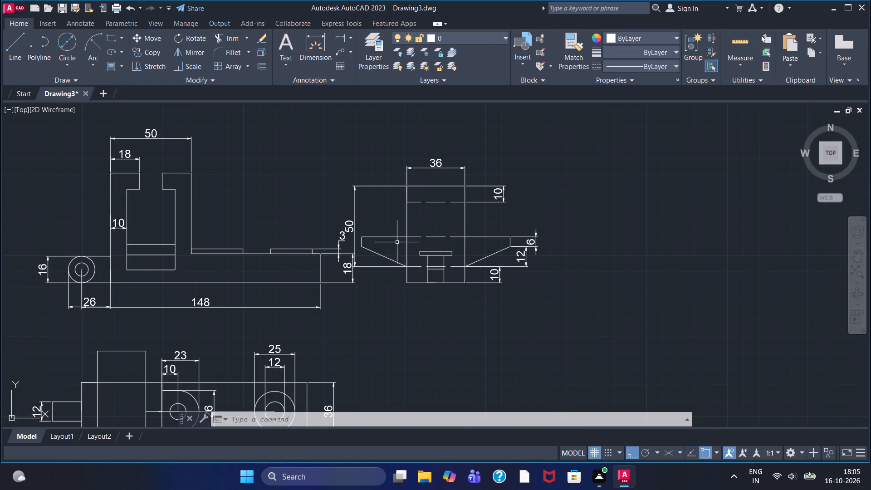
Fillet the front view corner where the hinge lug's top line meets the left upright, using radius 1.
scroll(203, 219, up, 1)
scroll(203, 219, down, 2)
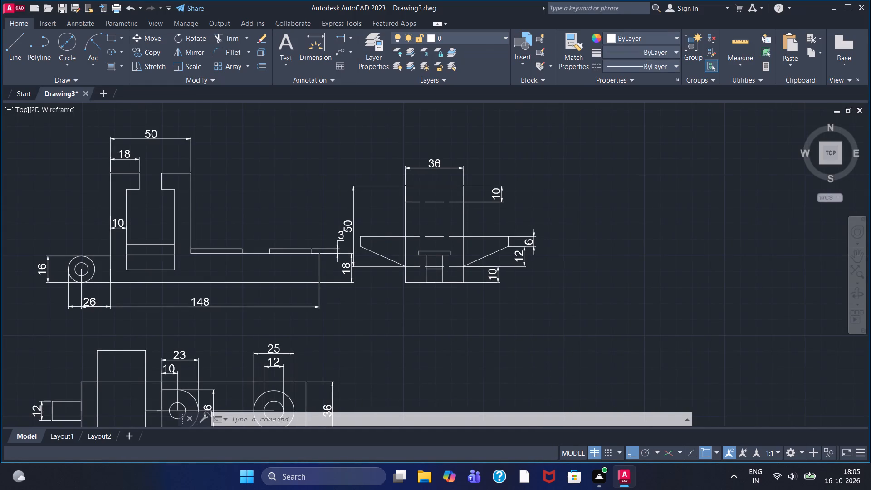
middle_drag(225, 201, 372, 215)
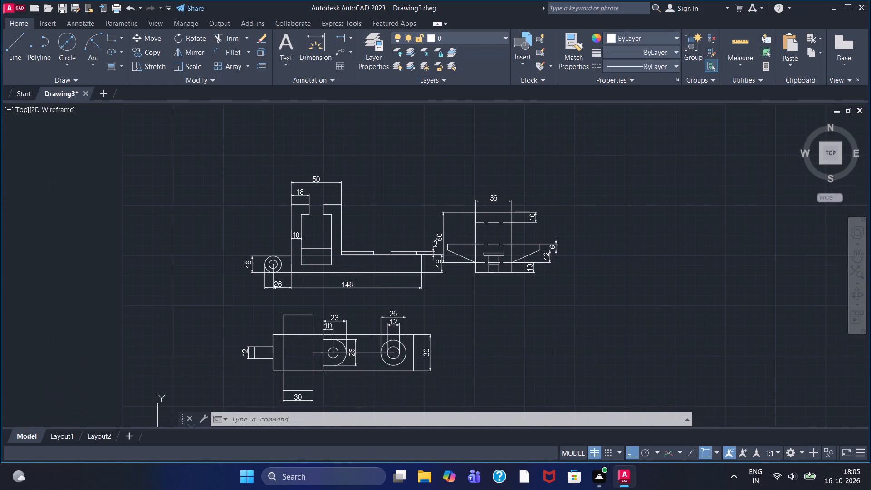
scroll(370, 268, down, 2)
scroll(373, 265, up, 2)
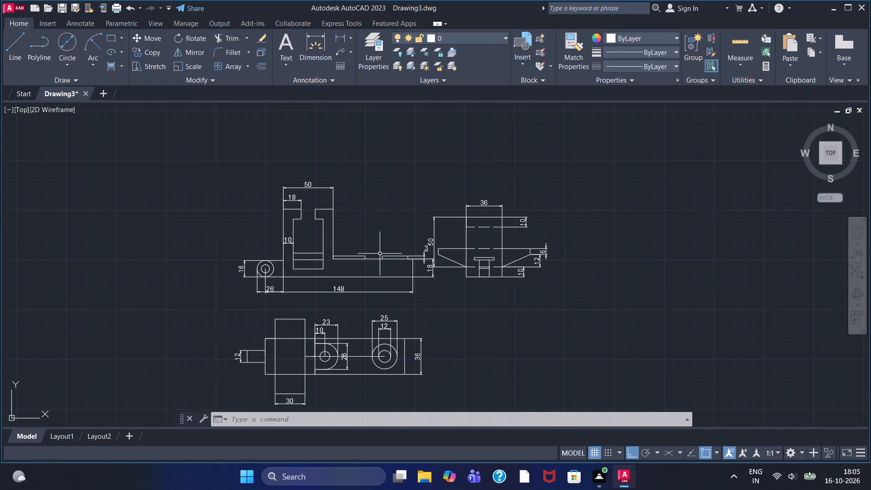
click(226, 51)
click(431, 421)
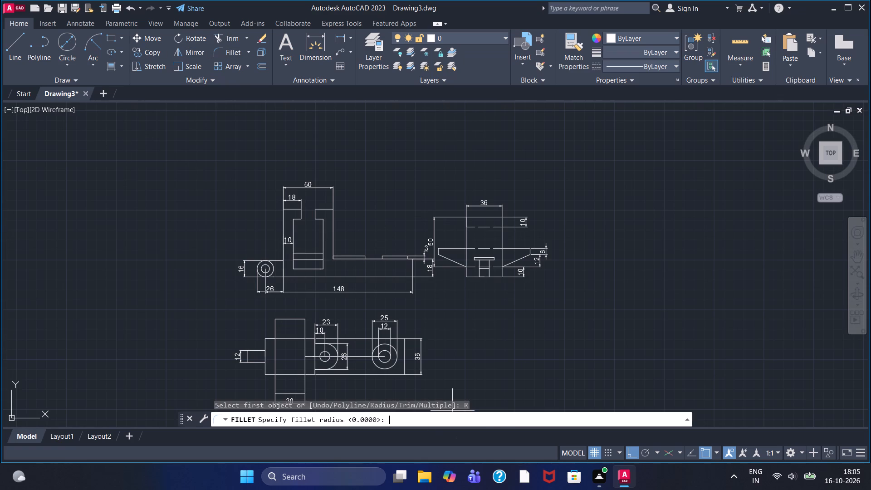
key(1)
key(Return)
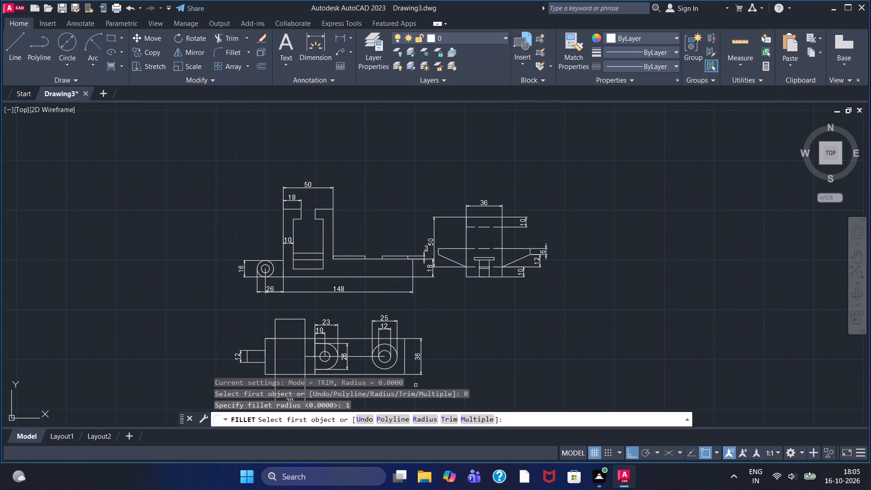
scroll(275, 289, up, 3)
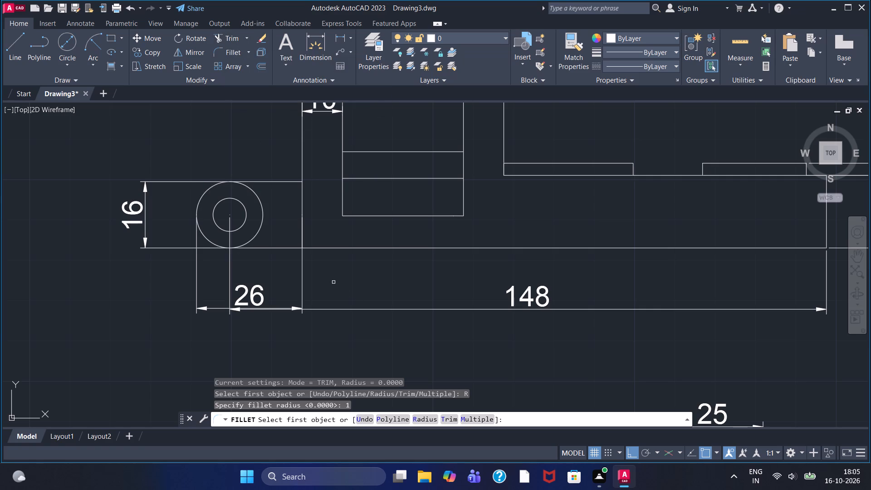
click(294, 182)
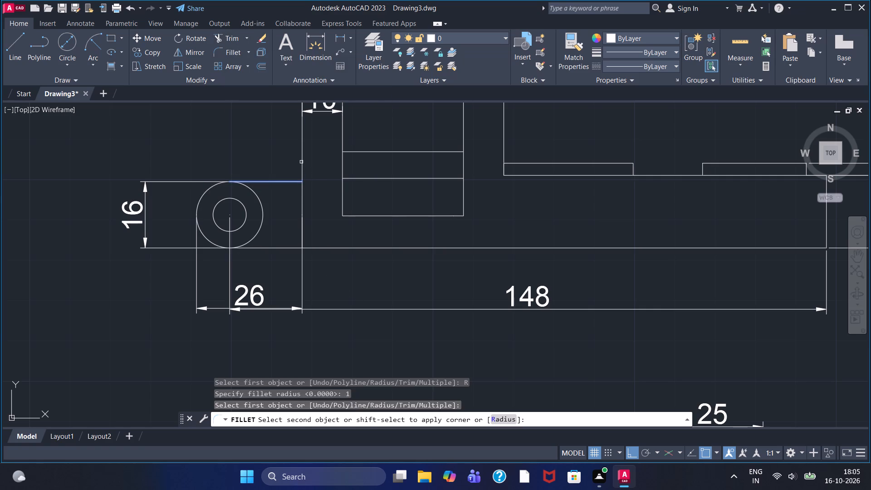
click(301, 162)
Fillet the left upright's outer top corner and the slot's inner corner beneath its jaw at radius 1 in the front view.
middle_drag(356, 163, 318, 309)
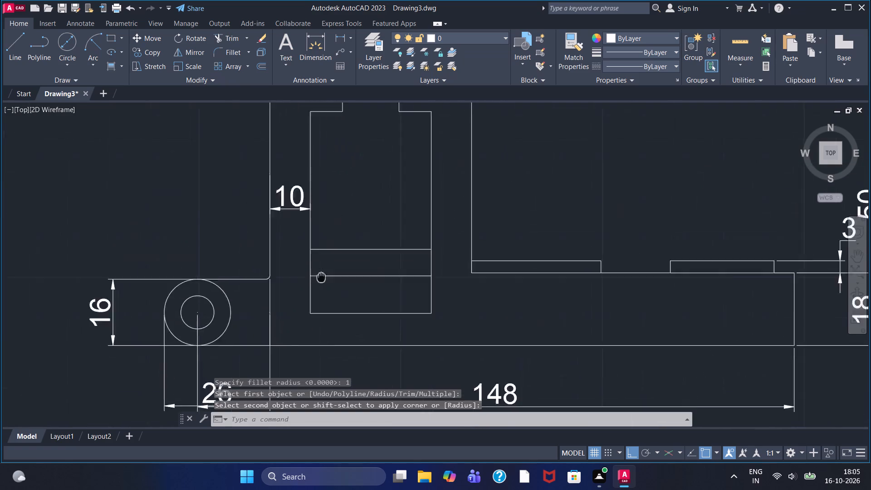
middle_drag(318, 309, 318, 333)
scroll(278, 229, down, 1)
right_click(181, 204)
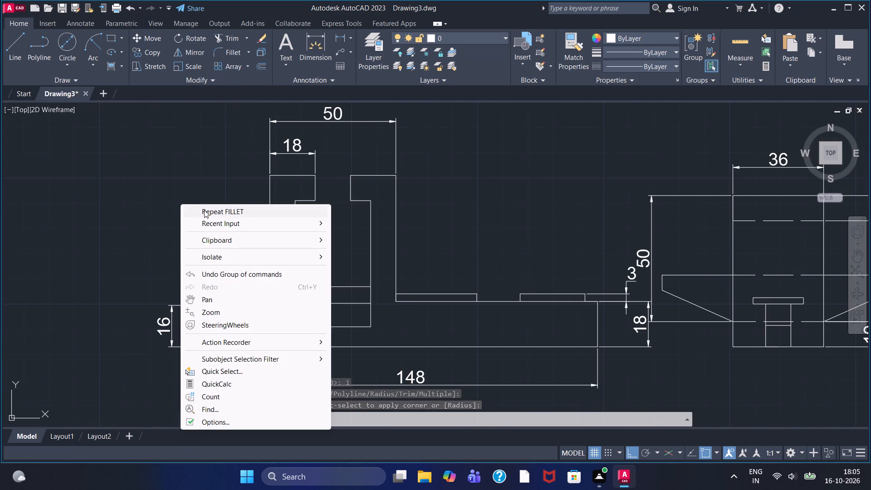
click(204, 210)
click(270, 192)
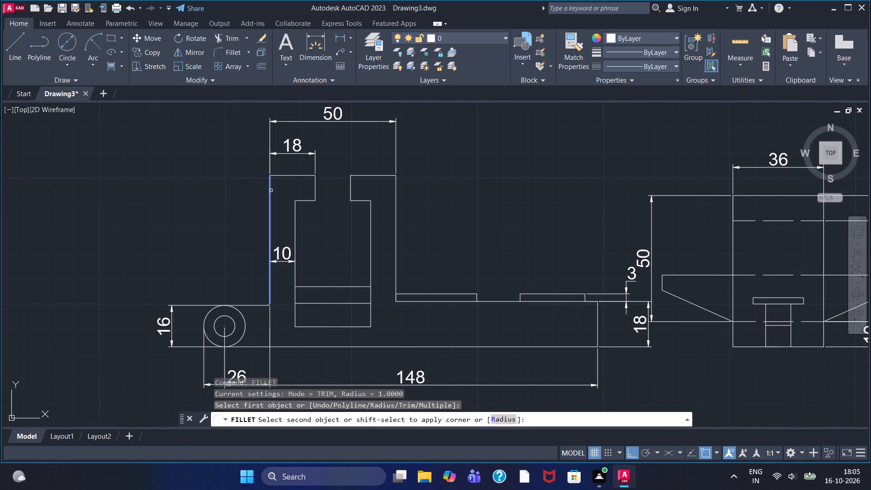
click(282, 175)
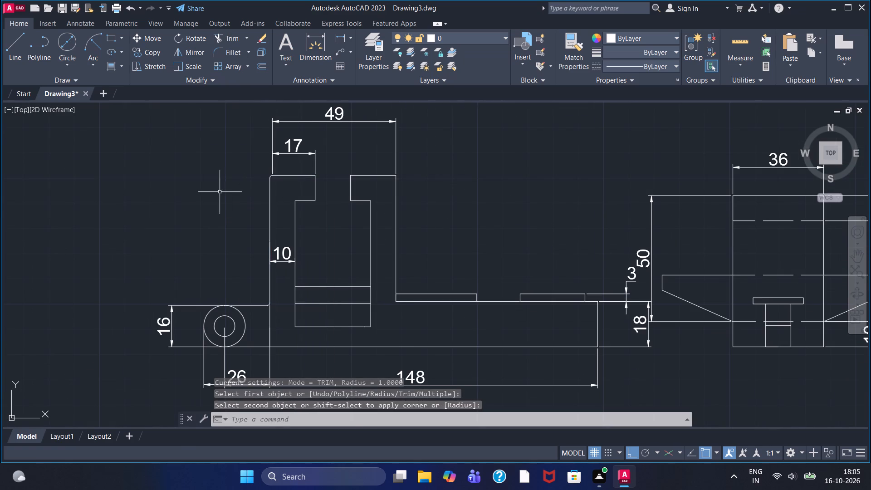
right_click(210, 191)
click(241, 196)
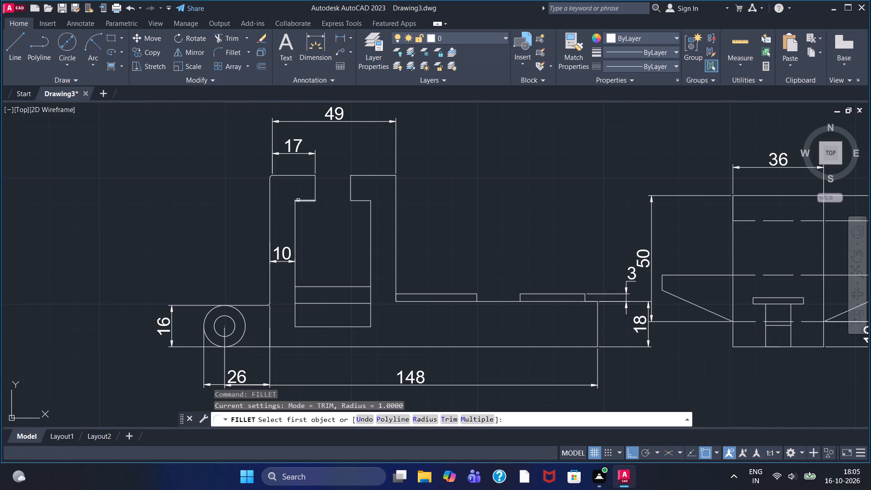
double_click(296, 210)
double_click(303, 202)
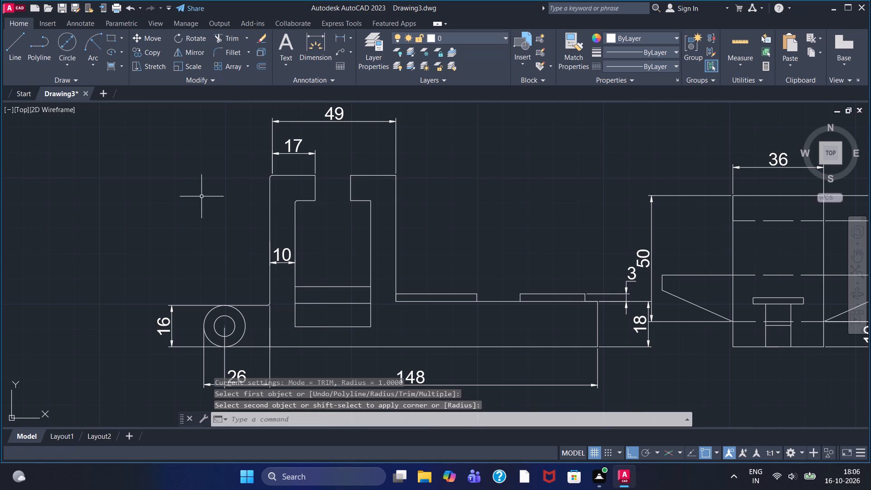
Fillet the upper and lower corners of the left jaw's tip at the slot opening with radius 1.
right_click(181, 191)
double_click(220, 197)
scroll(300, 183, up, 2)
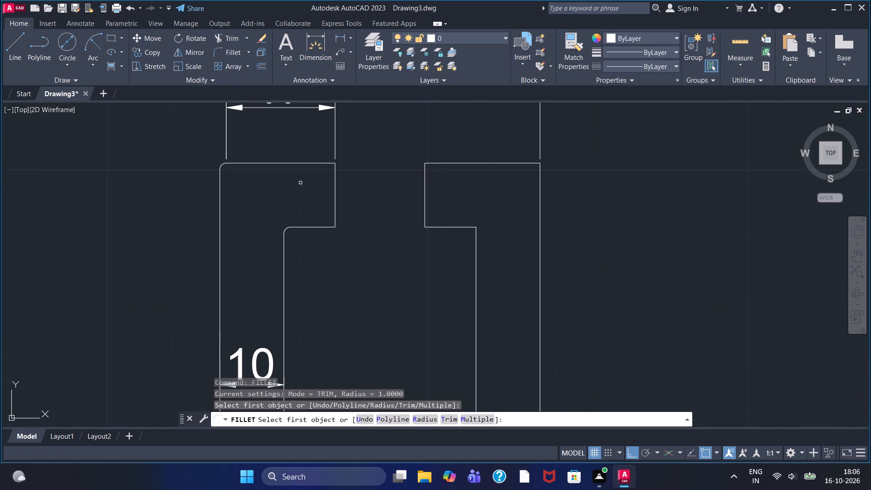
click(325, 163)
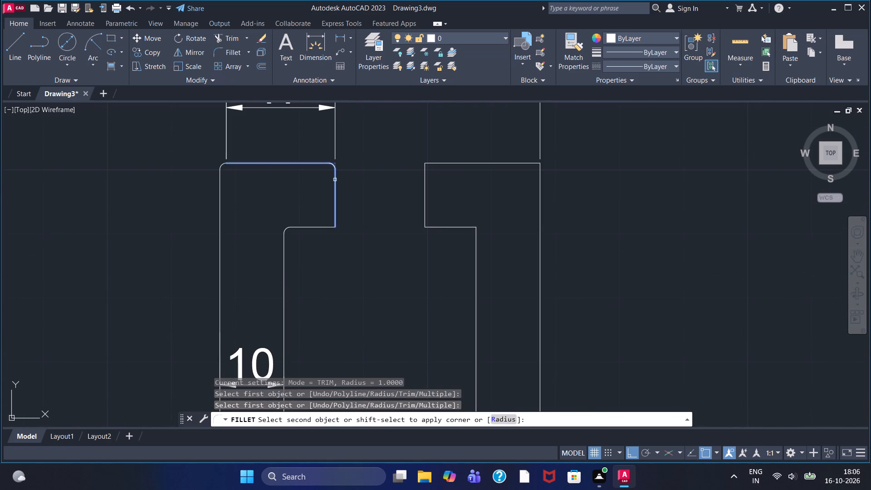
click(335, 180)
right_click(367, 186)
click(387, 194)
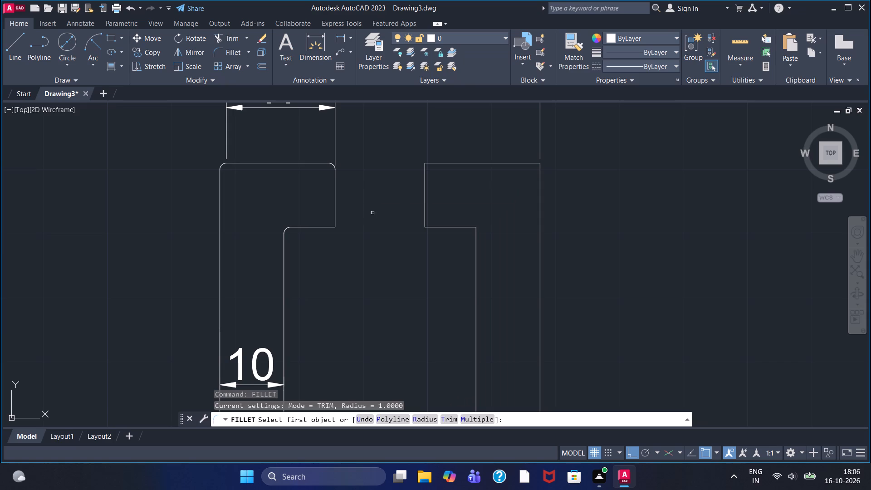
click(319, 226)
click(334, 217)
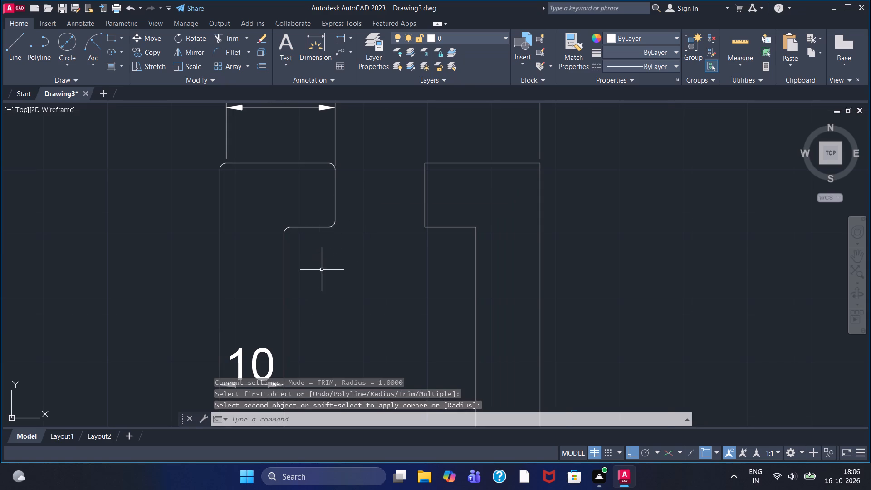
Fillet the upper and lower corners of the right jaw's tip at the front view's slot opening with radius 1.
scroll(323, 271, up, 1)
scroll(323, 271, down, 2)
middle_drag(346, 286, 330, 200)
right_click(67, 226)
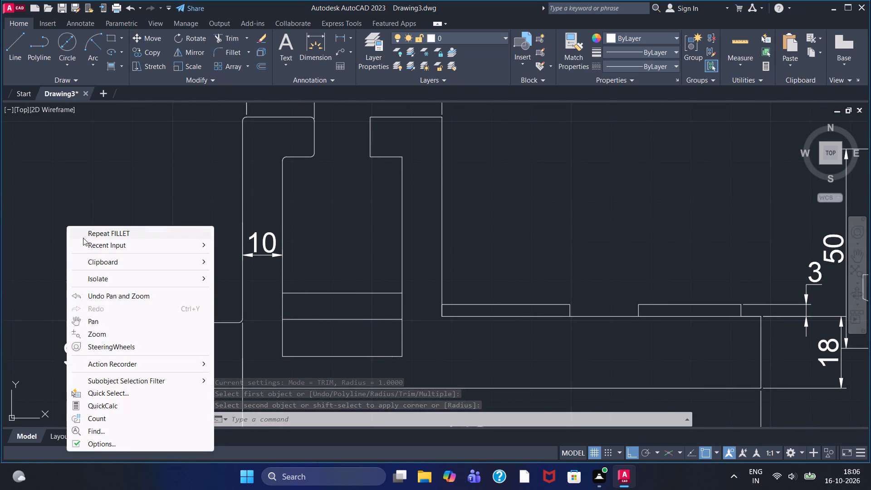
click(94, 232)
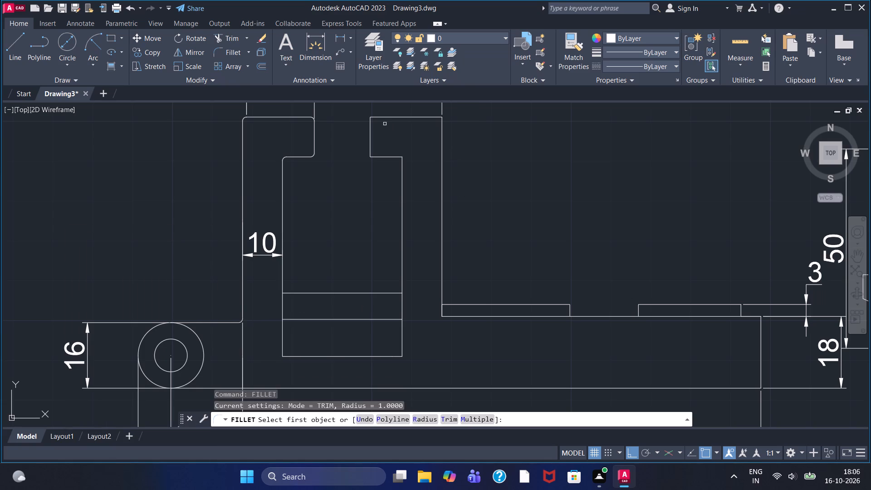
middle_drag(417, 139, 421, 176)
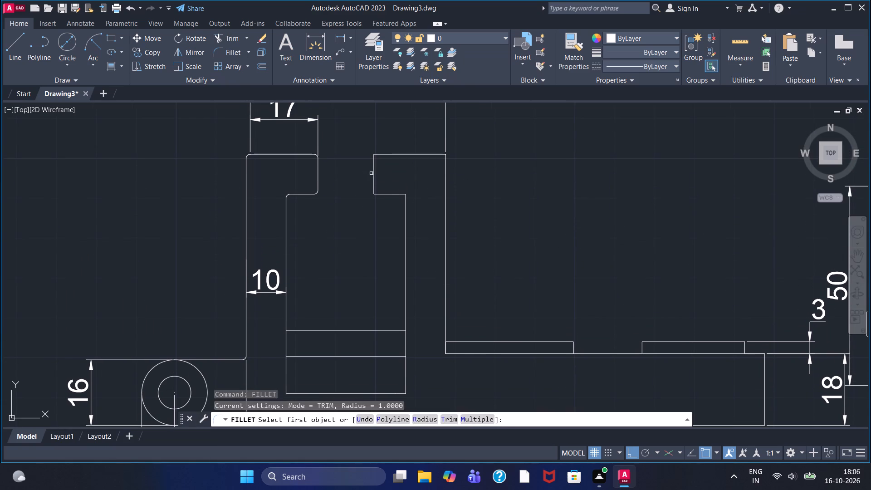
click(374, 169)
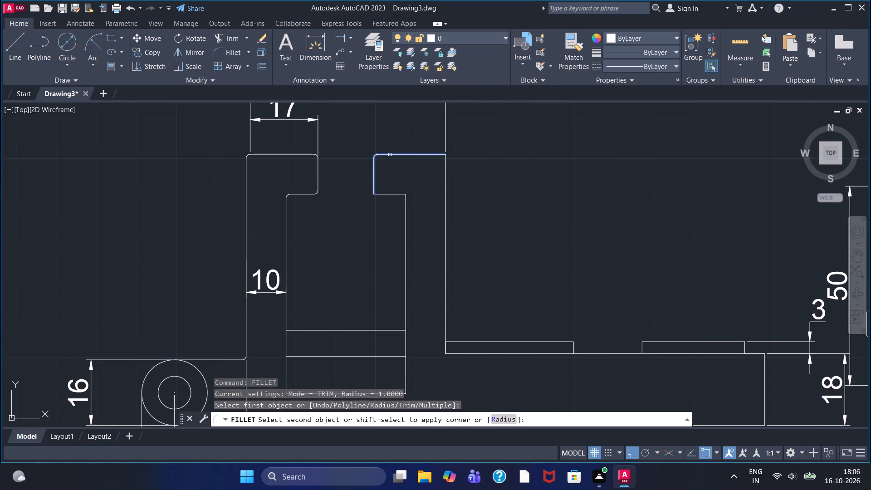
click(390, 155)
right_click(549, 206)
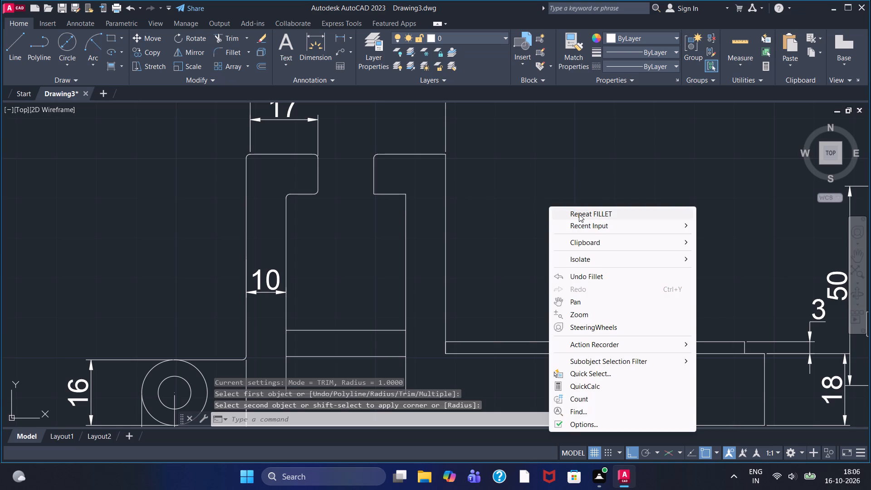
click(579, 214)
click(373, 180)
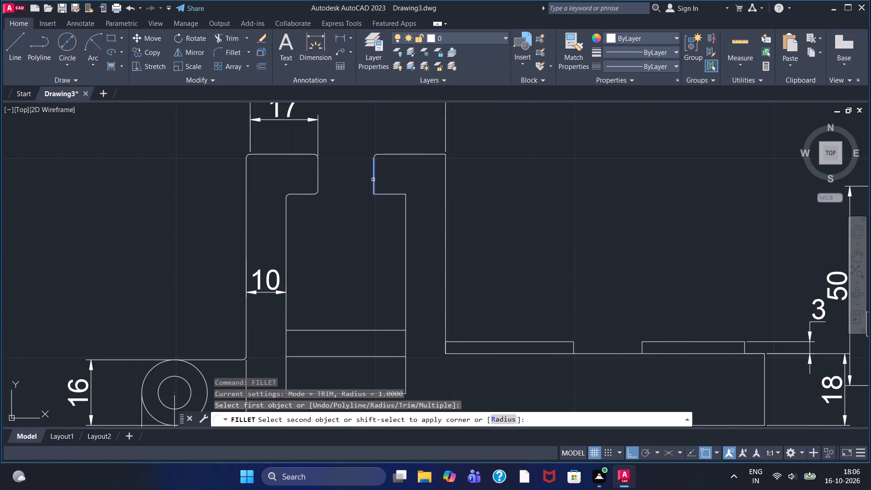
click(380, 193)
Fillet the slot's inner corner beneath the right jaw at radius 1 in the front view.
right_click(506, 187)
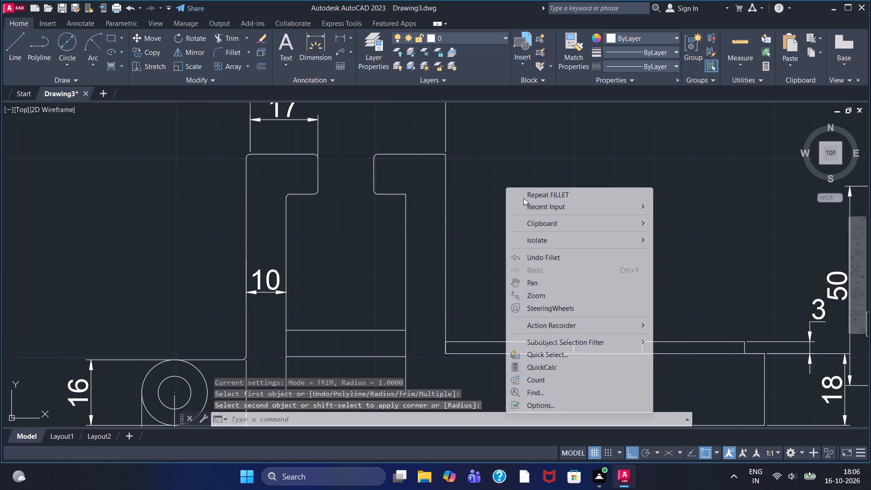
click(533, 190)
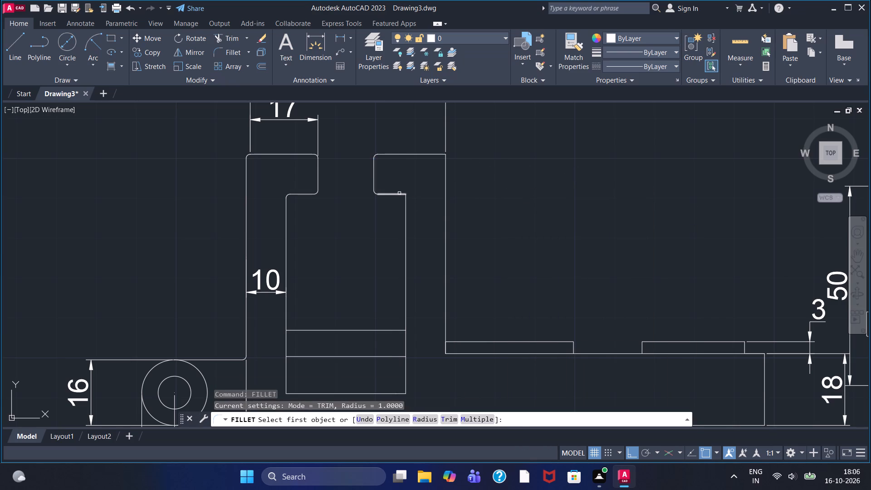
click(399, 193)
click(408, 206)
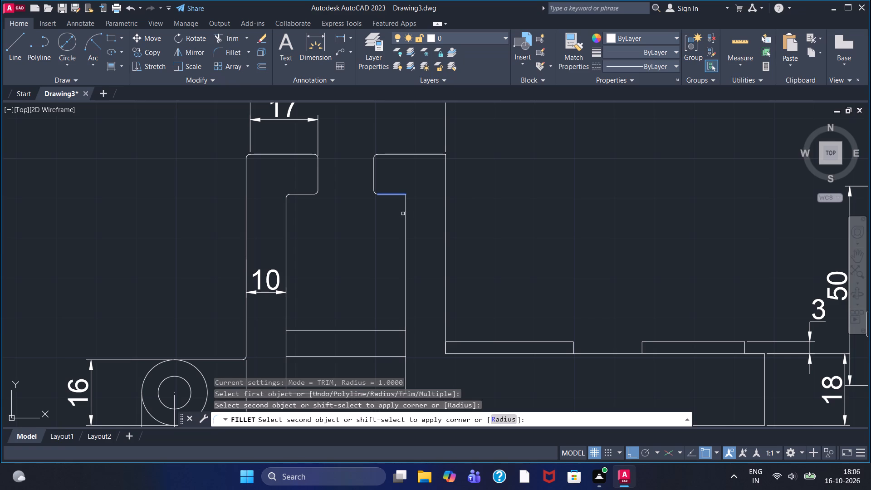
click(406, 214)
Fillet both bottom corners of the slot in the front view with radius 1.
middle_drag(421, 255, 424, 233)
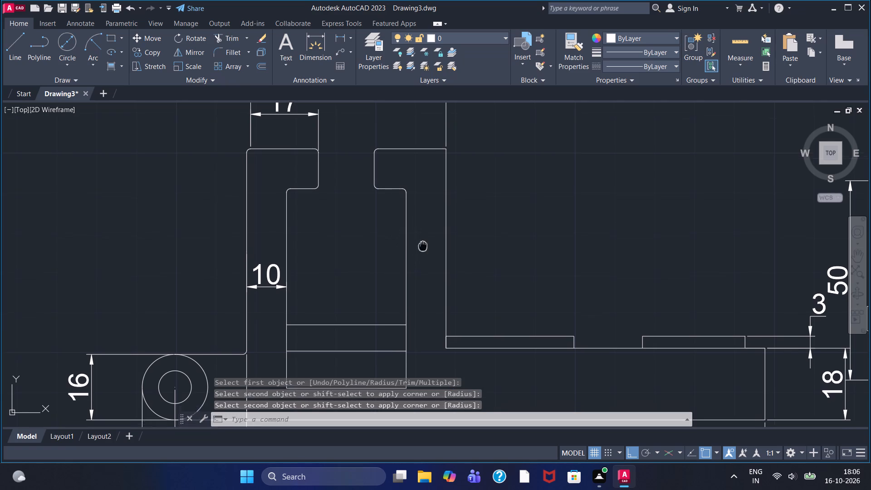
middle_drag(424, 233, 432, 203)
middle_drag(387, 238, 389, 212)
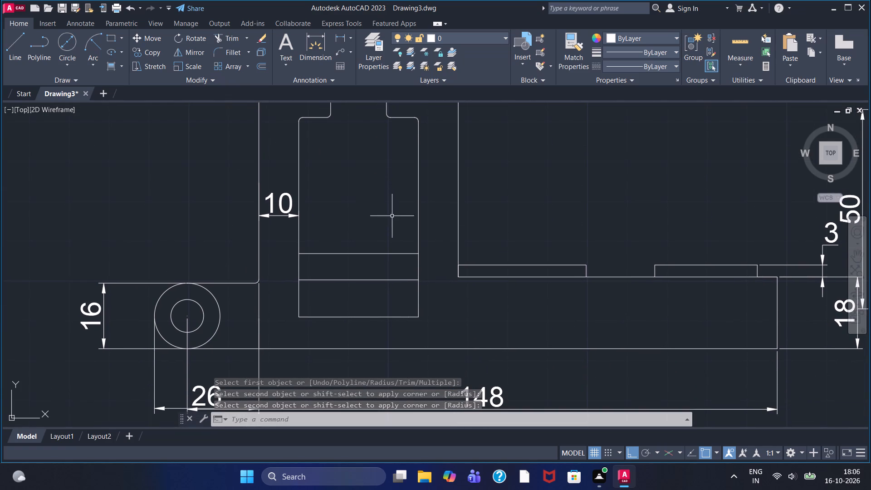
right_click(545, 195)
click(580, 205)
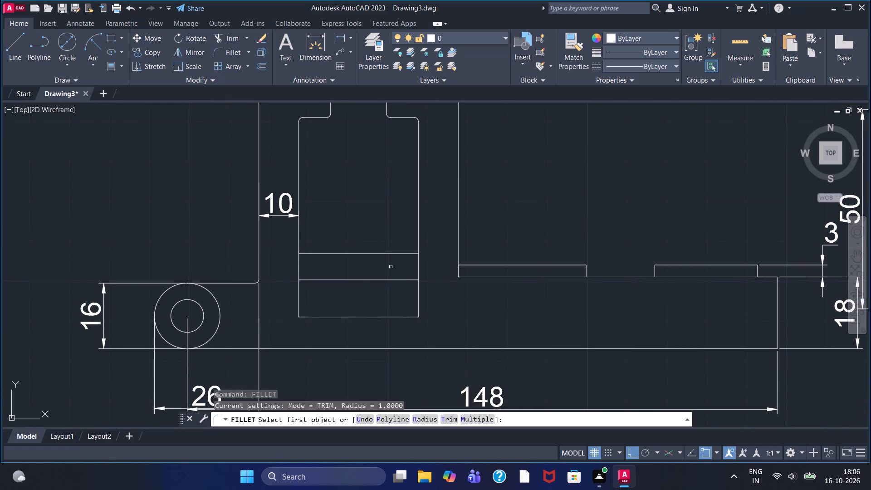
click(298, 307)
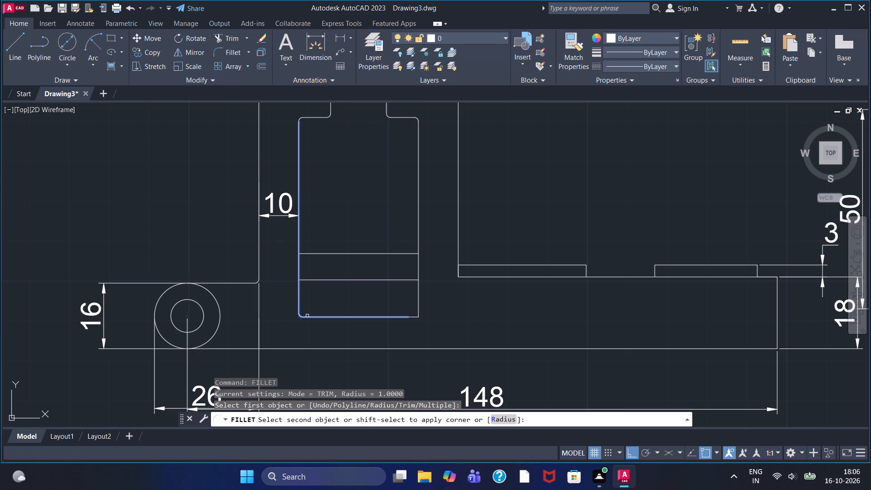
click(307, 316)
right_click(513, 328)
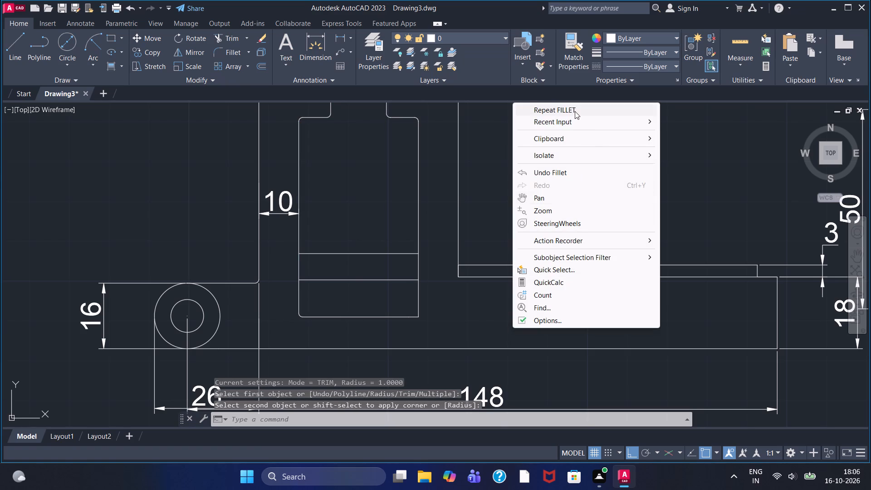
click(575, 111)
click(408, 317)
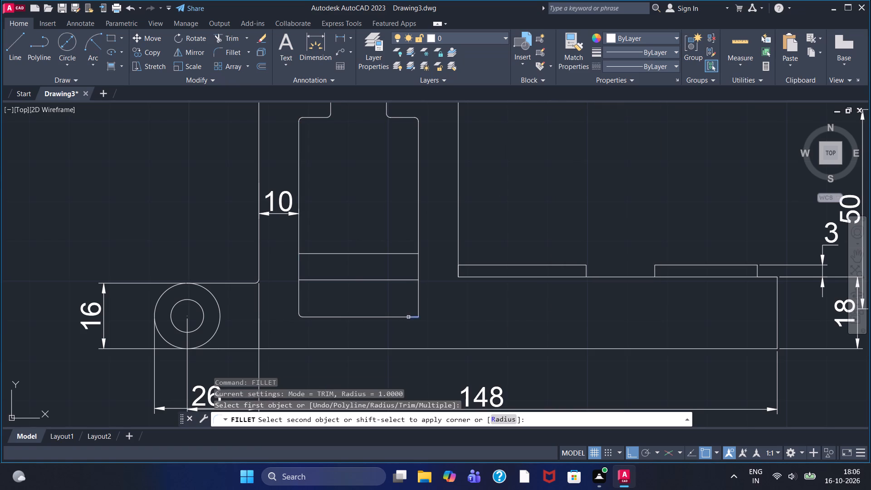
click(418, 303)
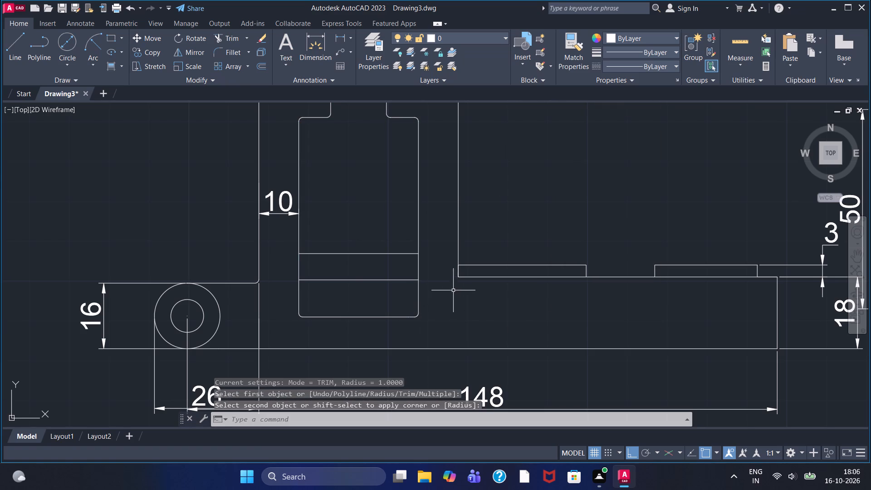
Fillet the right upright's outer top corner and its junction with the base's top line at radius 1 in the front view.
scroll(451, 288, down, 1)
right_click(497, 205)
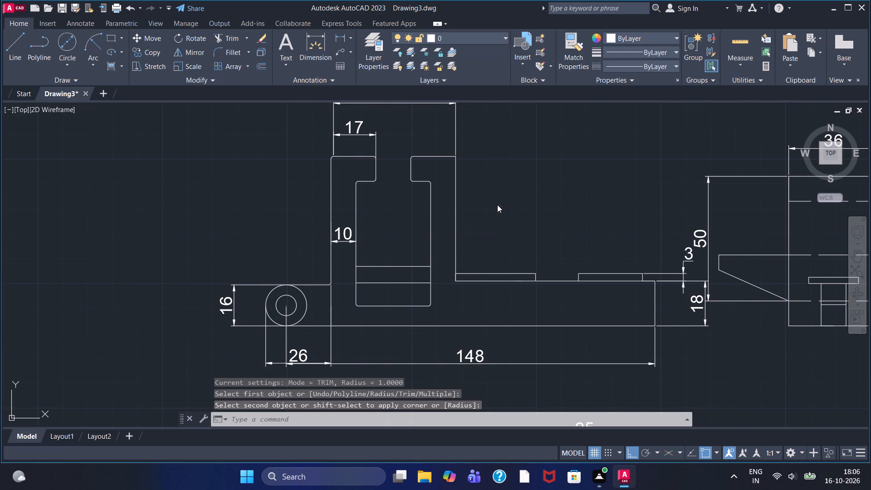
click(529, 211)
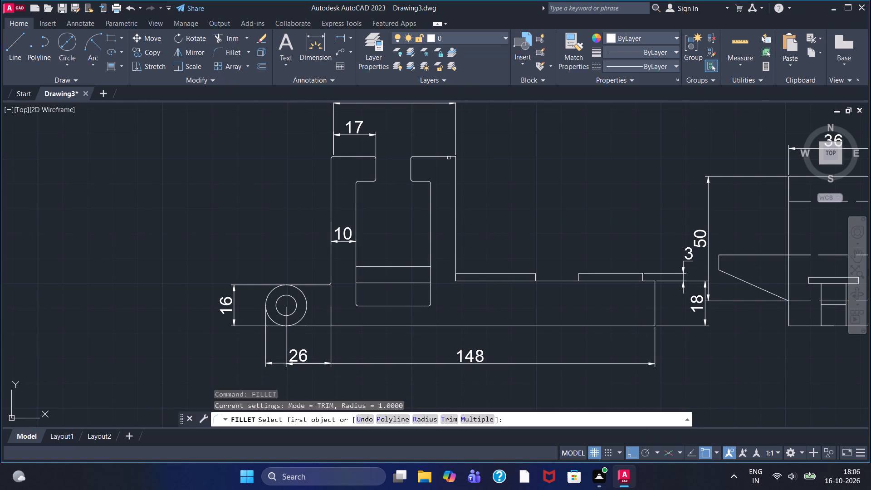
click(449, 157)
click(456, 167)
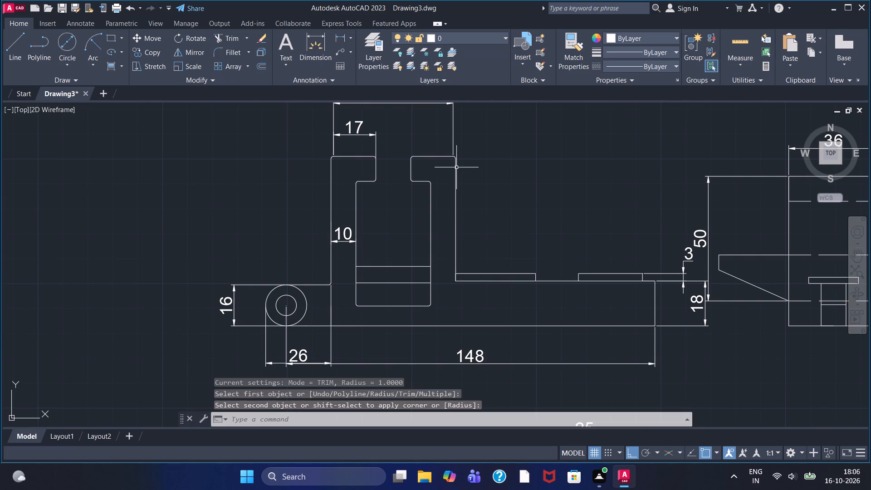
right_click(470, 181)
click(499, 187)
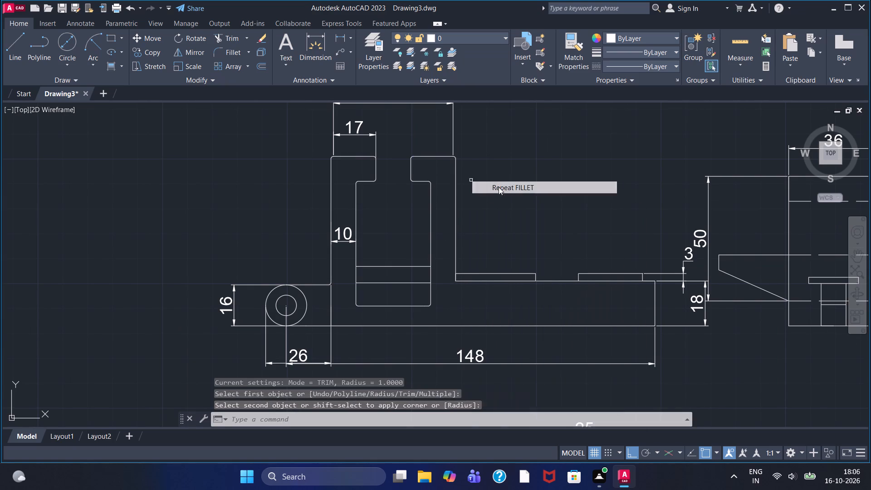
click(456, 254)
click(469, 280)
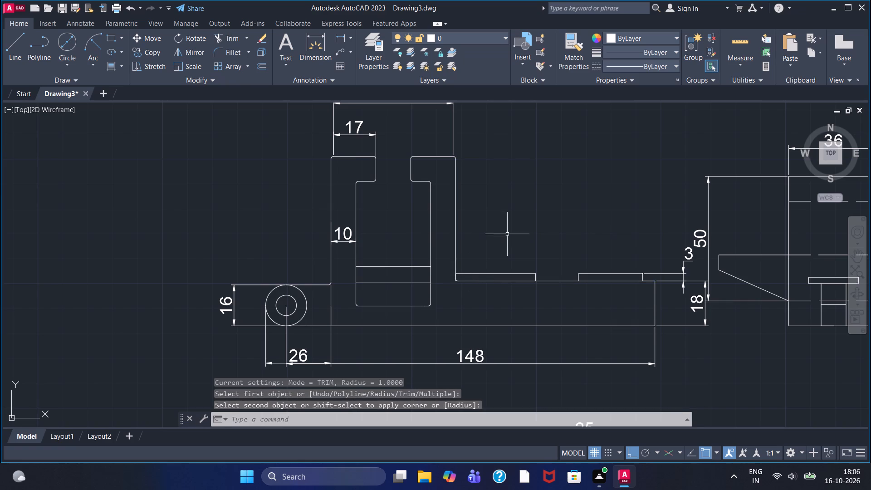
Fillet the upper and lower corners at the right end of the front view's base with radius 1.
right_click(510, 229)
click(536, 234)
scroll(464, 281, up, 2)
scroll(418, 289, up, 2)
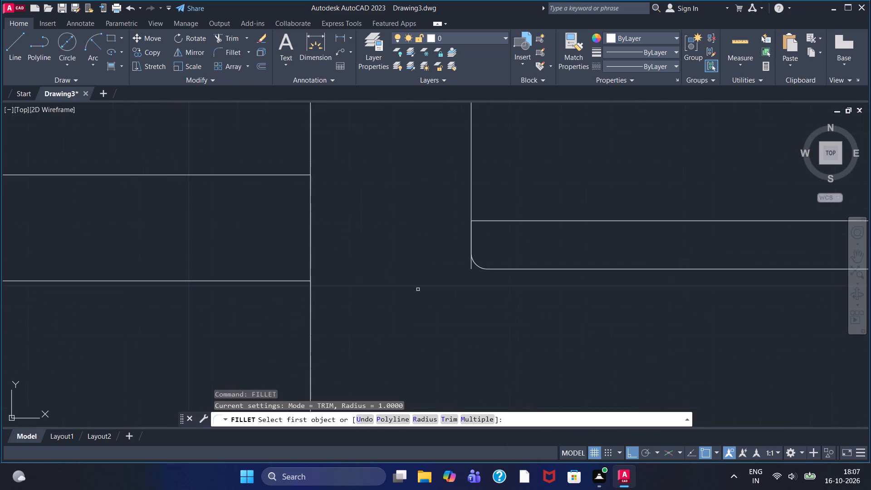
scroll(577, 268, down, 3)
middle_drag(675, 312, 372, 318)
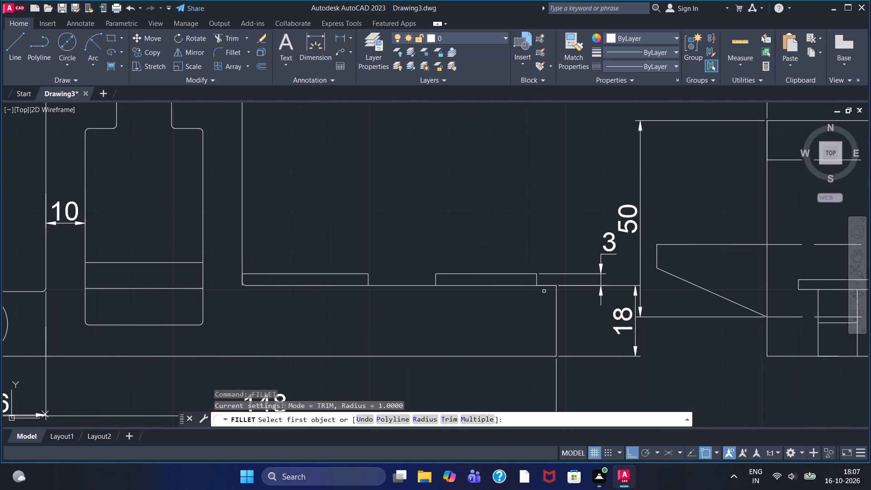
click(548, 284)
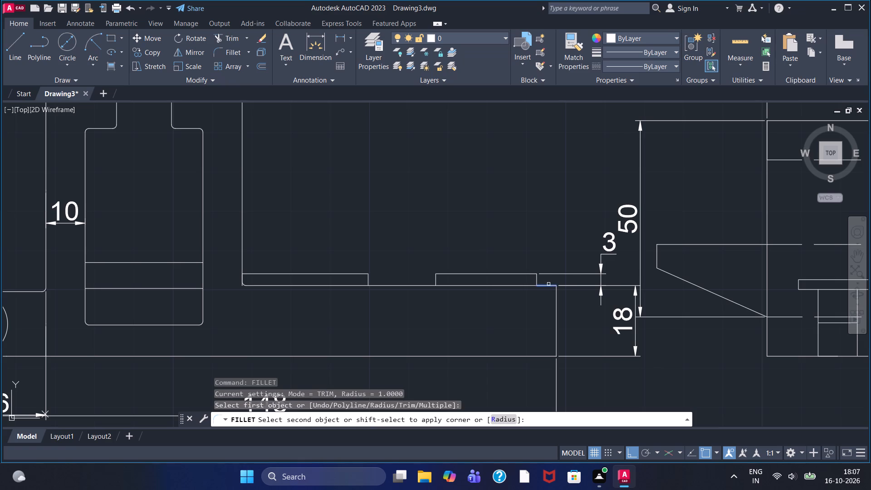
click(556, 301)
scroll(549, 336, down, 1)
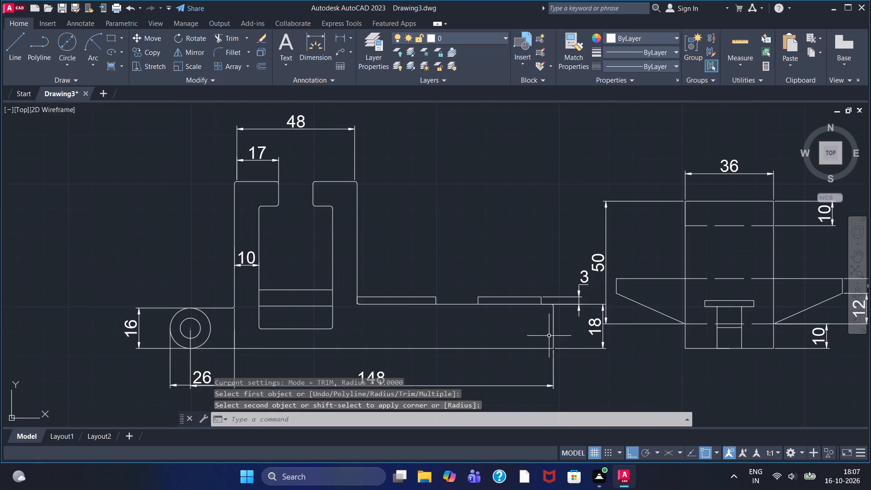
scroll(549, 338, up, 1)
right_click(498, 215)
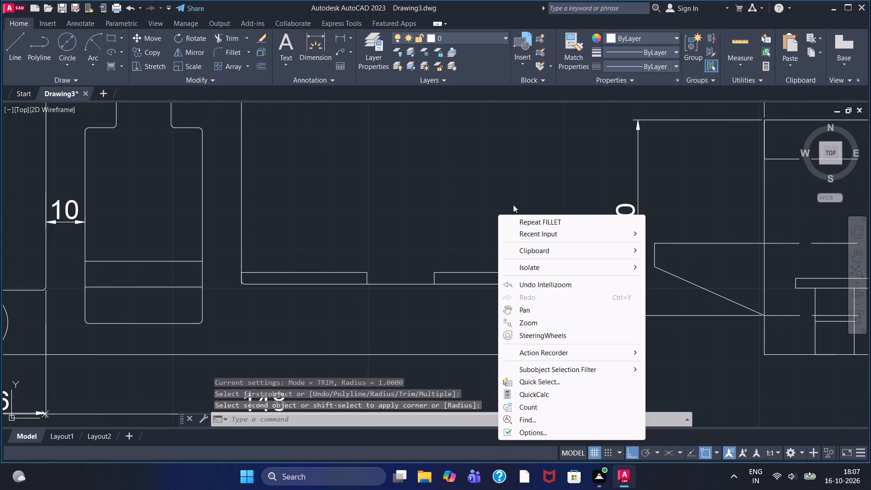
click(522, 221)
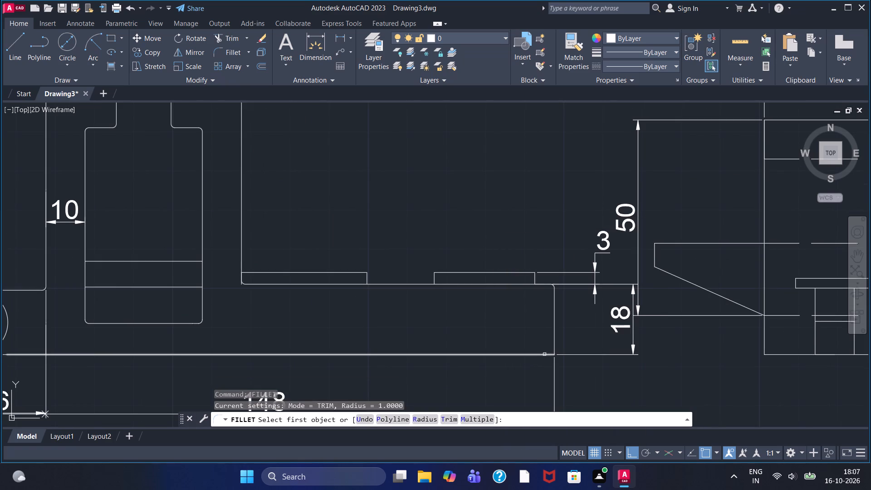
click(544, 354)
double_click(556, 345)
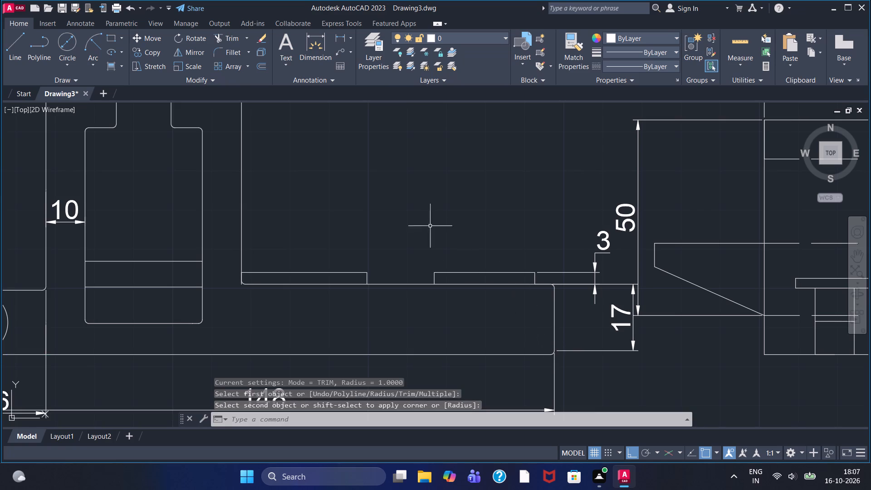
Fillet the upper outer corner of the hinge lug in the top view at radius 1.
scroll(424, 219, down, 1)
middle_drag(424, 219, 459, 442)
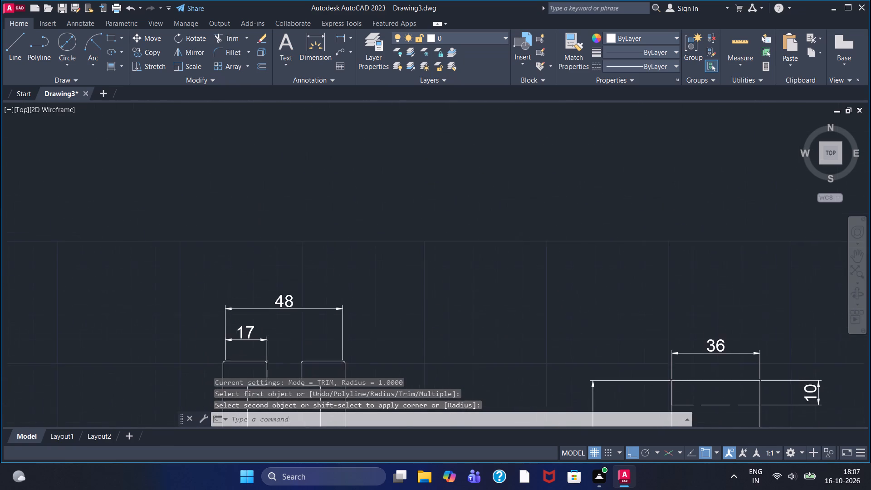
middle_drag(459, 442, 416, 223)
scroll(425, 279, up, 2)
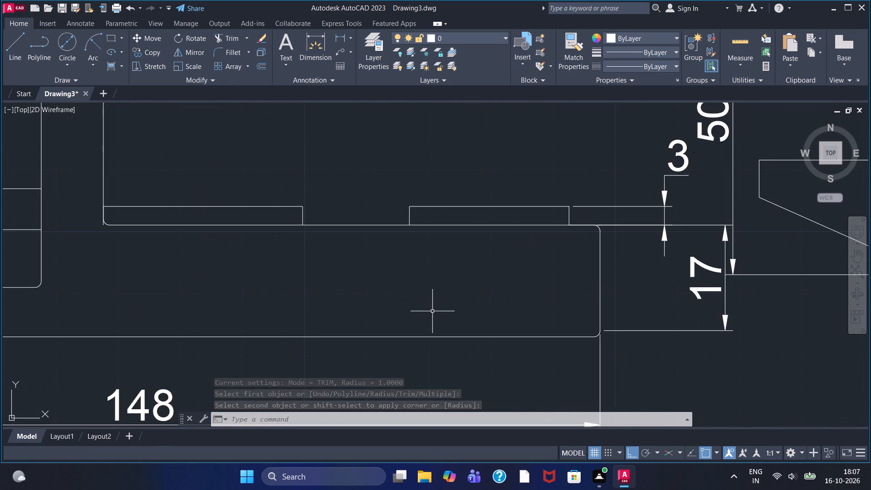
scroll(431, 318, down, 3)
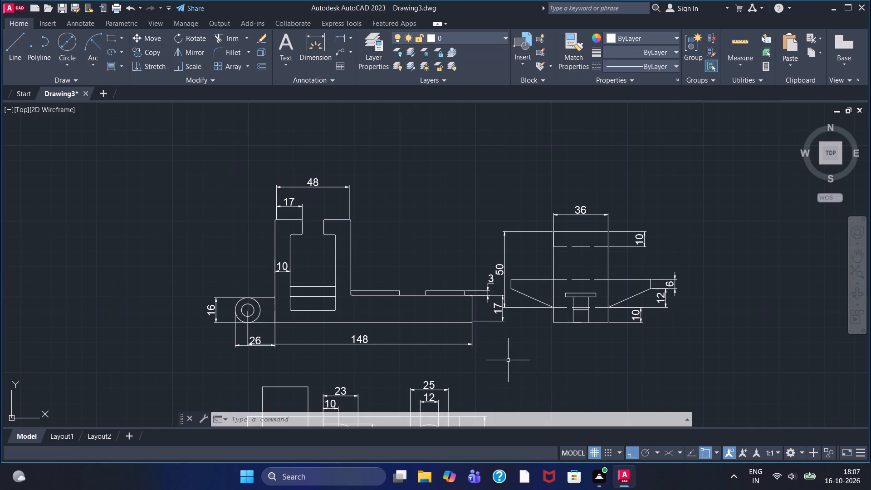
middle_drag(508, 359, 496, 245)
scroll(222, 341, up, 2)
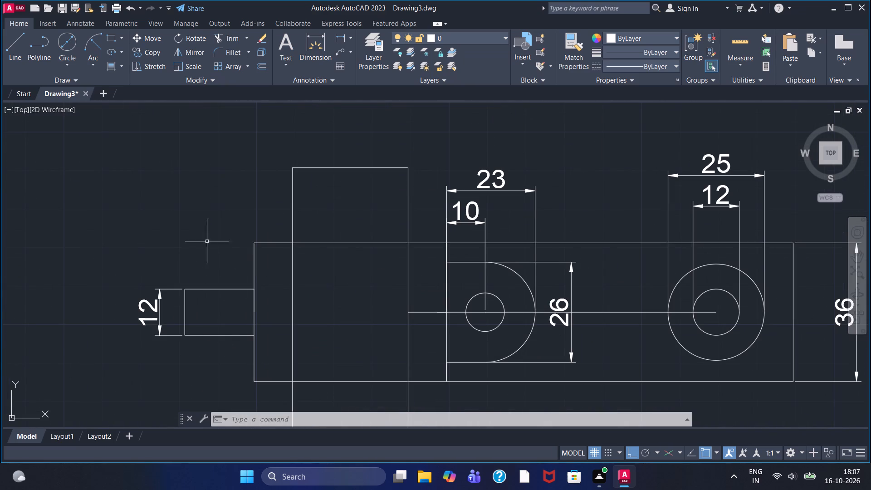
right_click(175, 214)
click(200, 220)
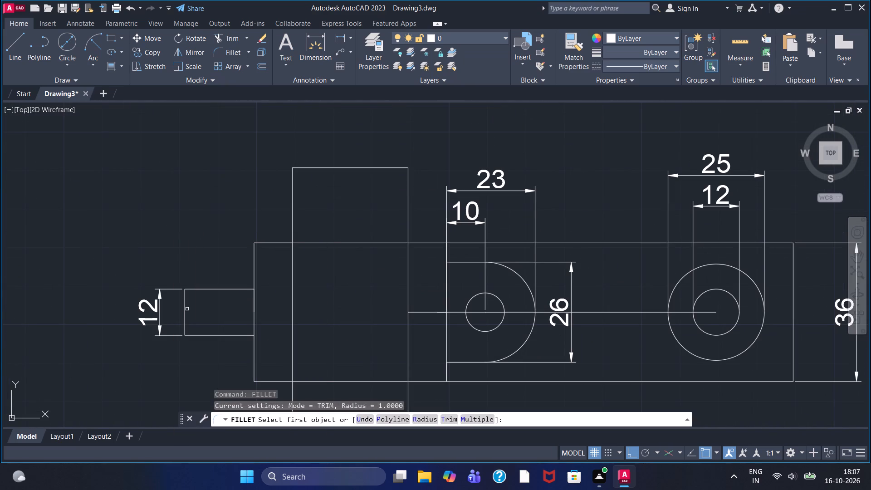
click(184, 304)
click(199, 288)
right_click(191, 275)
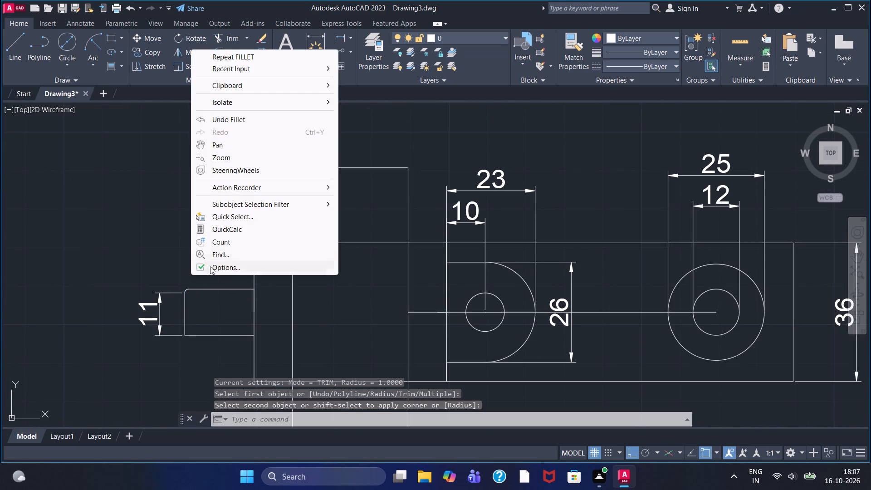
click(252, 49)
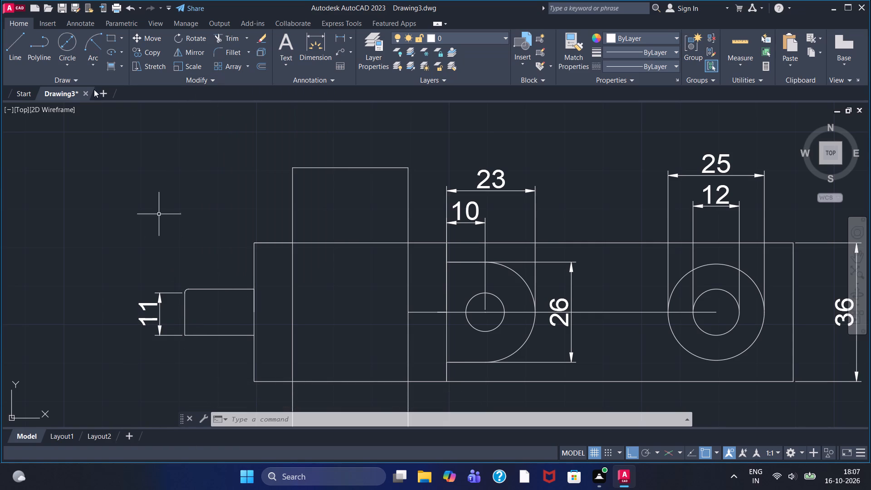
Fillet the lower outer corner of the hinge lug in the top view at radius 1.
right_click(131, 245)
double_click(185, 24)
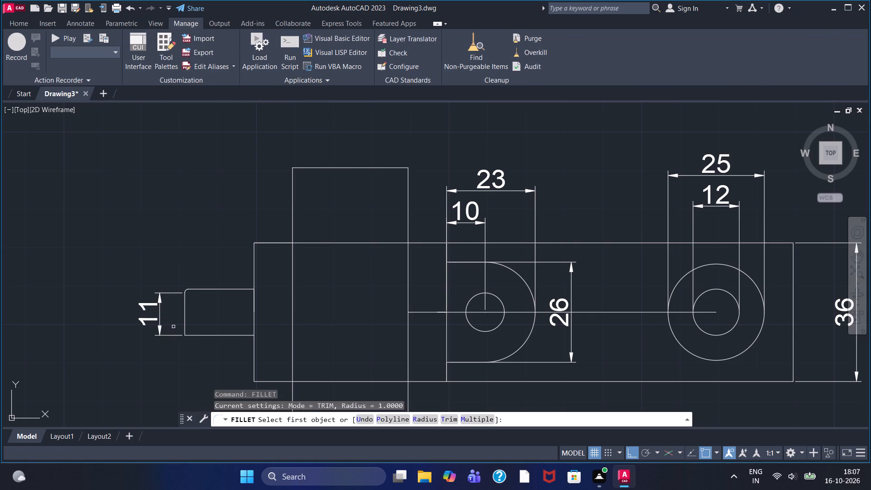
click(186, 325)
click(202, 334)
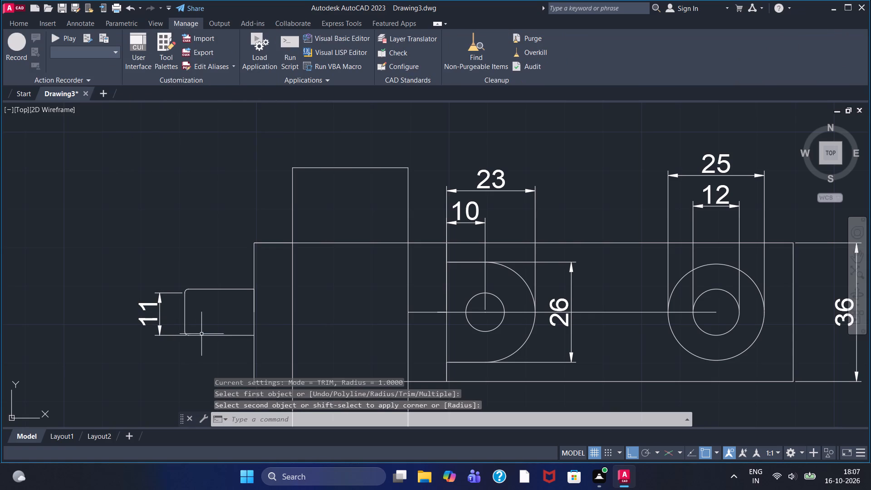
Fillet the upper and lower corners at the left end of the top view's base with radius 1.
right_click(157, 257)
click(216, 41)
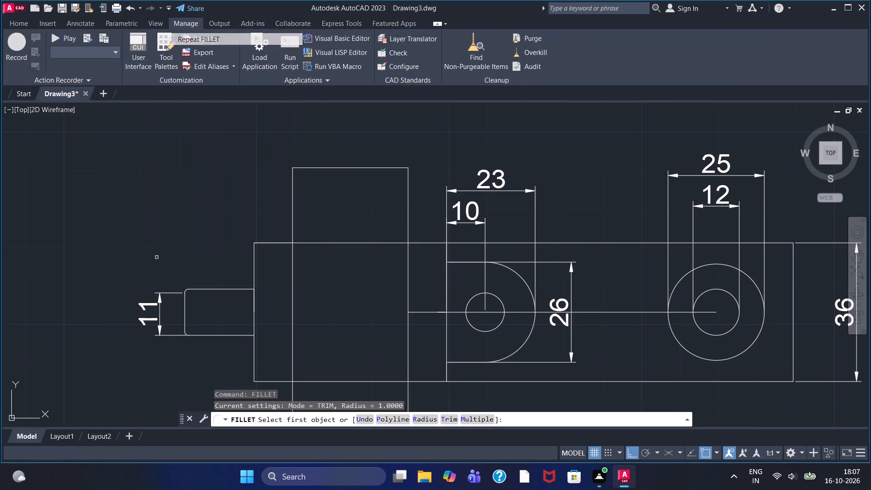
click(253, 261)
click(265, 243)
right_click(169, 213)
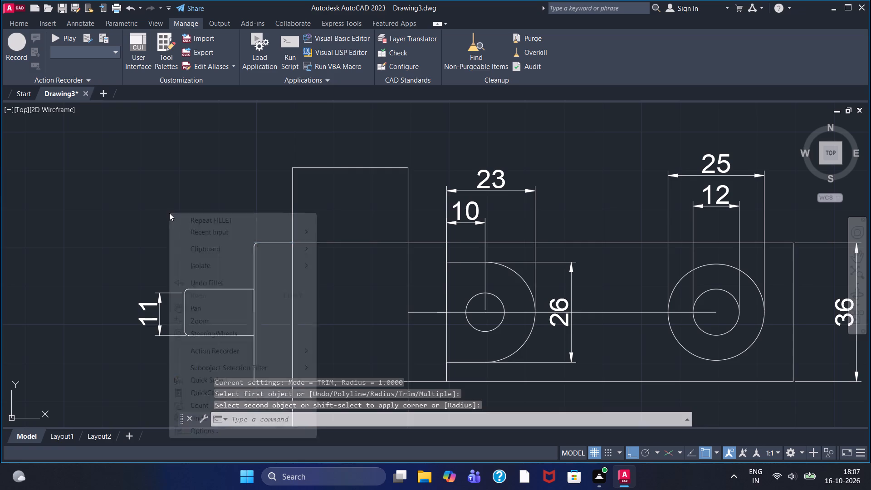
click(181, 218)
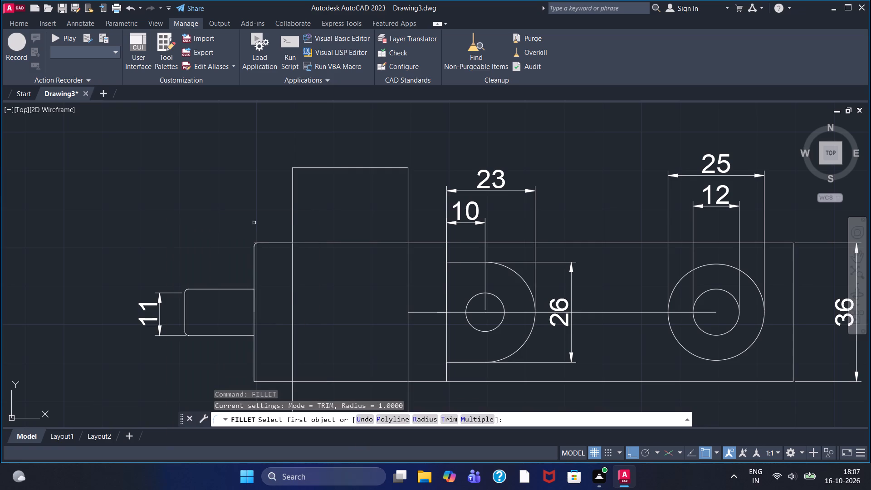
middle_drag(196, 243, 144, 109)
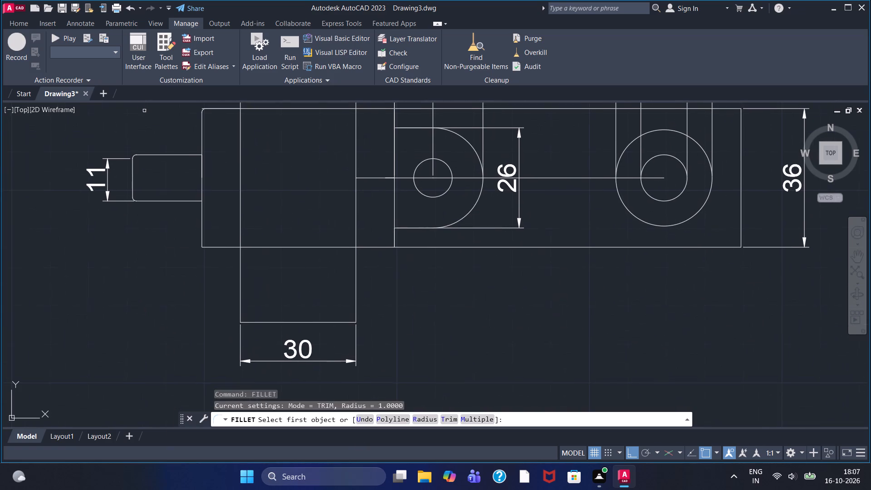
click(202, 230)
click(223, 247)
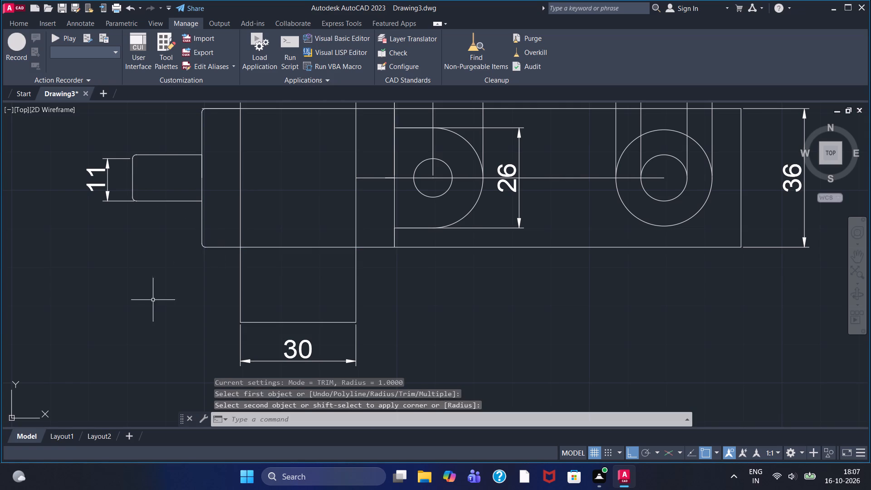
Fillet the upper and lower corners at the right end of the top view's base with radius 1.
middle_drag(532, 273, 313, 338)
right_click(670, 284)
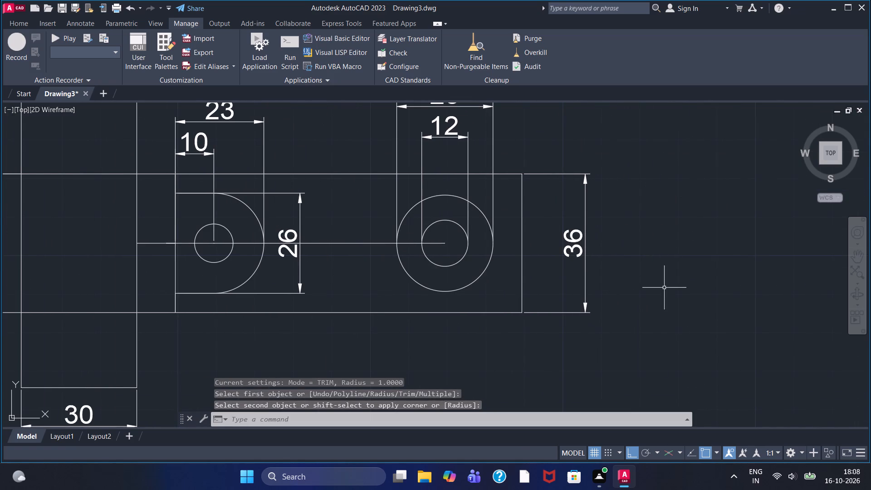
click(695, 69)
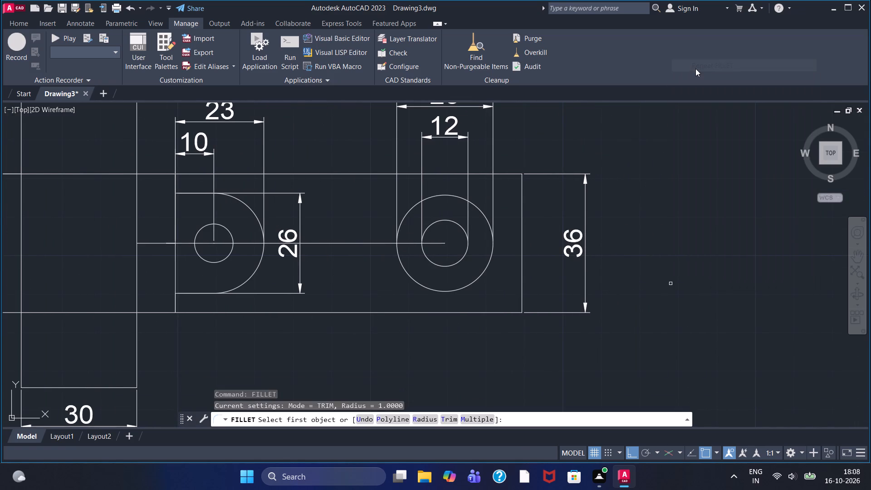
click(502, 172)
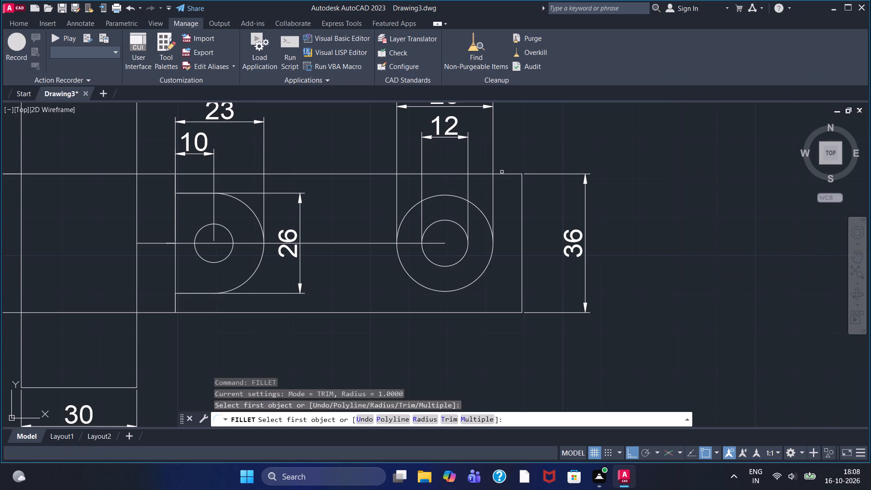
click(521, 196)
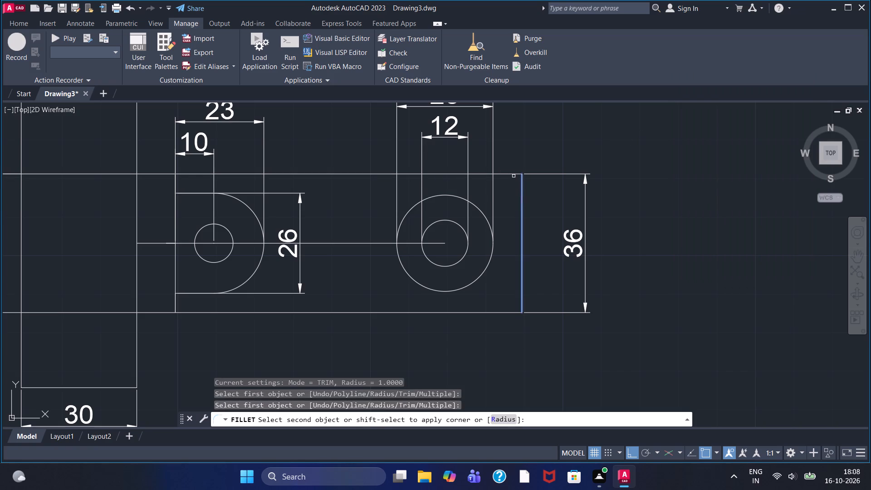
click(513, 174)
right_click(670, 180)
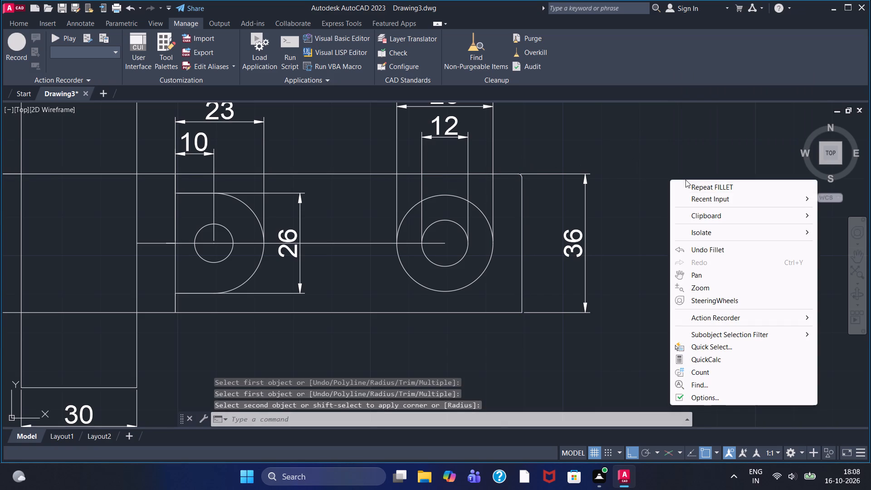
click(690, 183)
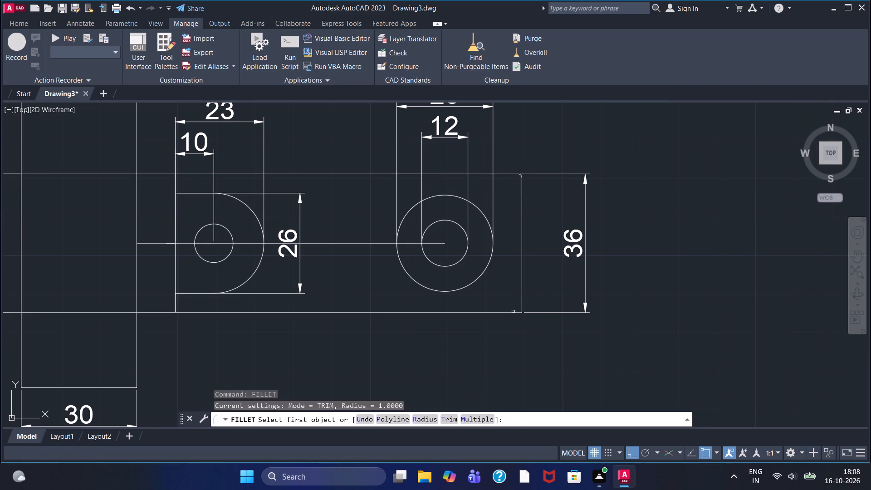
click(513, 312)
click(524, 296)
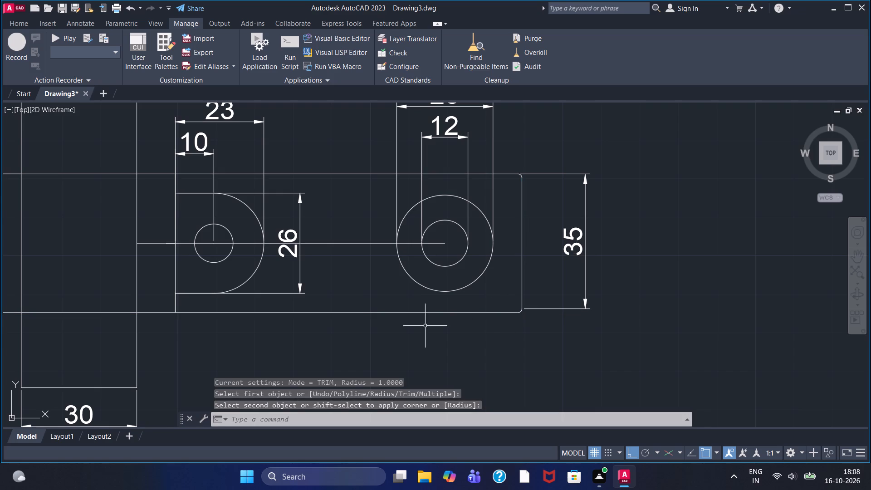
Fillet the upper and lower outer corners of the left wing in the side view with radius 1.
middle_drag(400, 337, 429, 329)
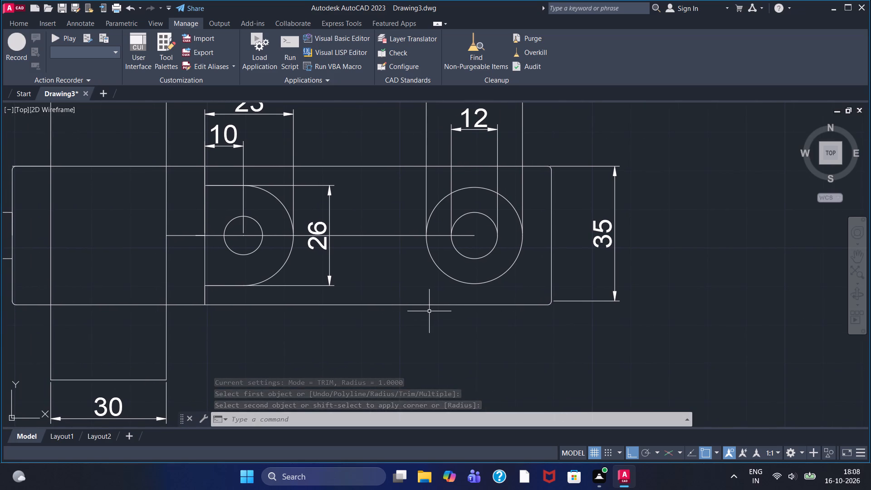
middle_drag(747, 185, 398, 413)
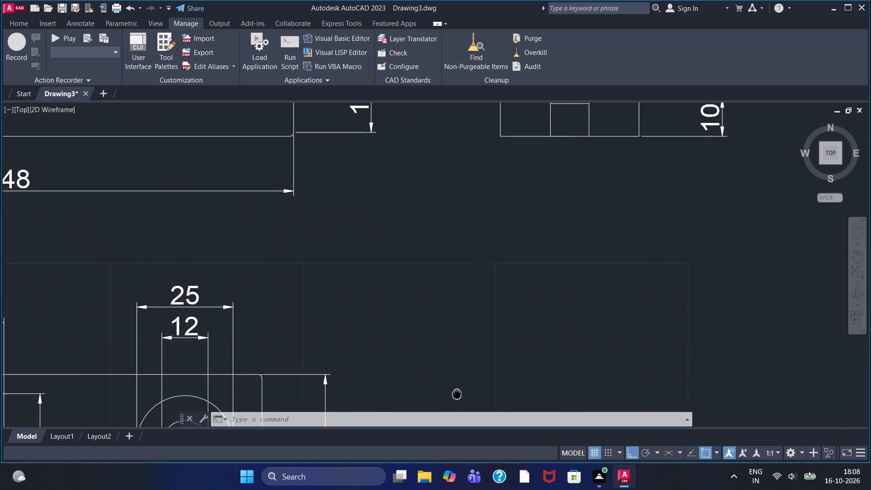
middle_drag(398, 413, 294, 439)
middle_drag(308, 293, 331, 489)
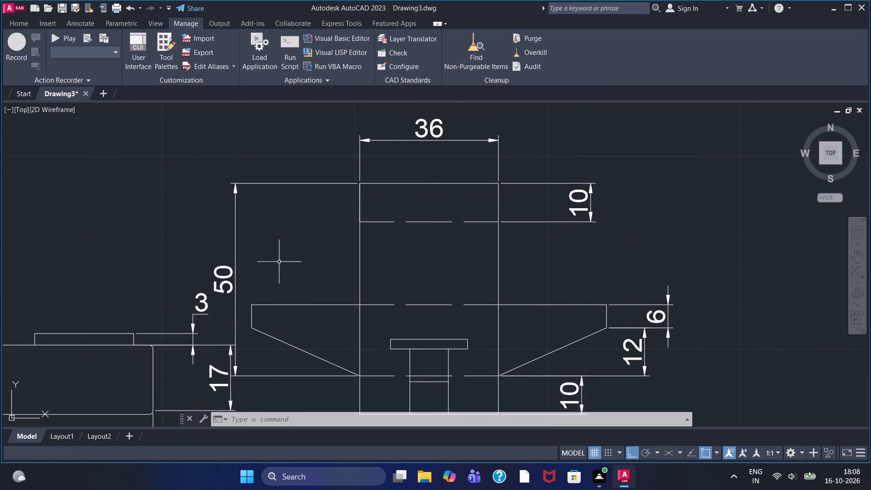
right_click(281, 255)
click(343, 37)
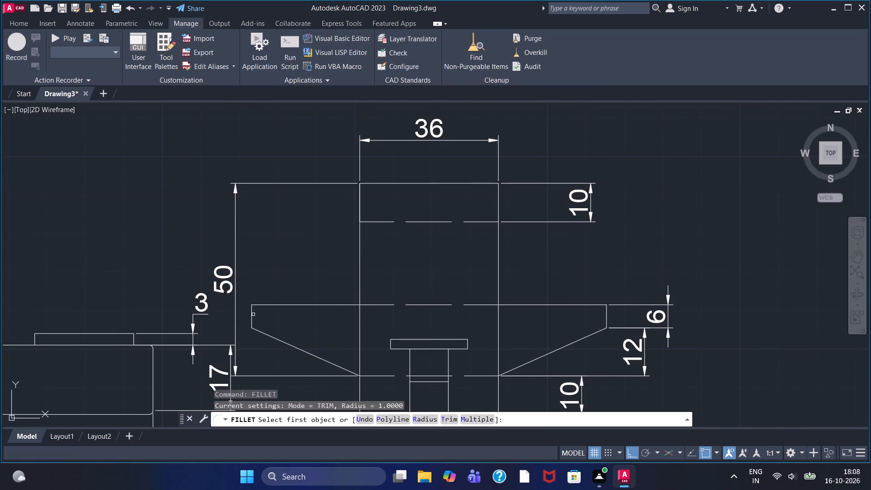
click(252, 314)
click(272, 304)
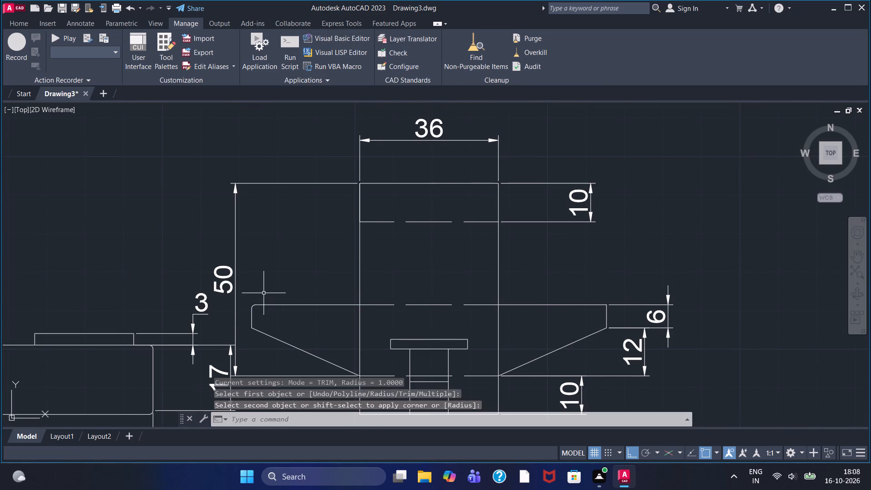
right_click(262, 285)
click(317, 61)
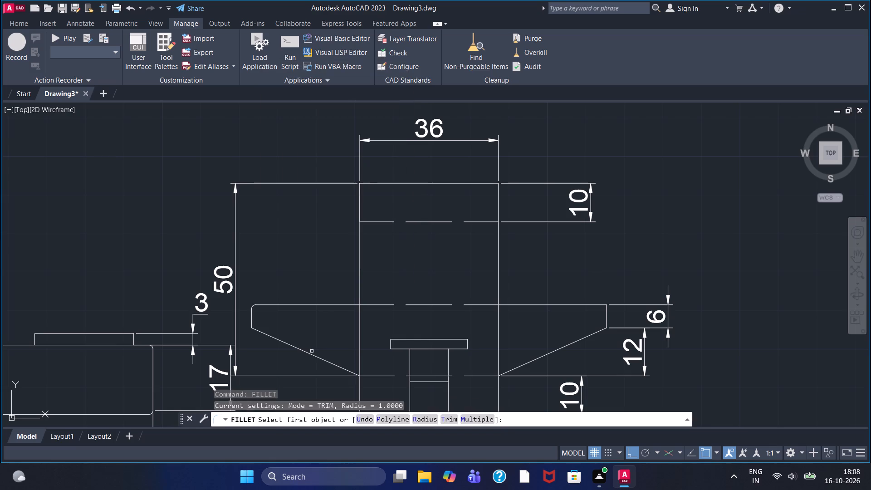
click(272, 338)
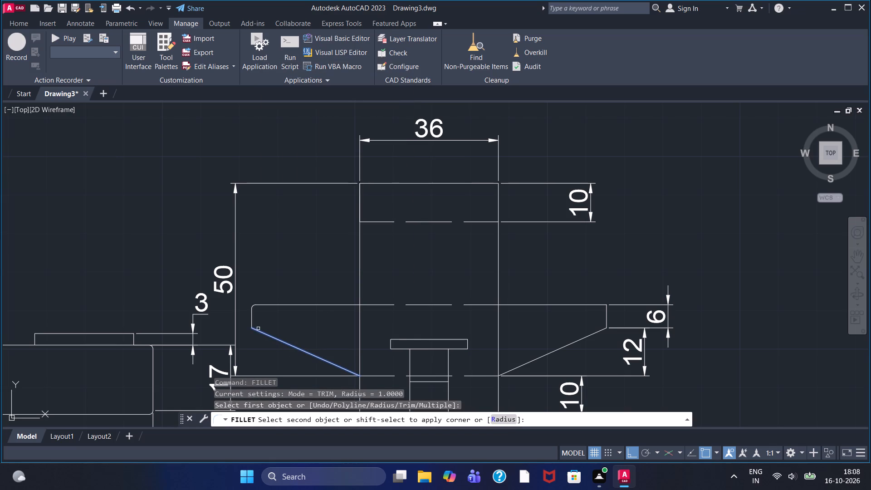
click(253, 322)
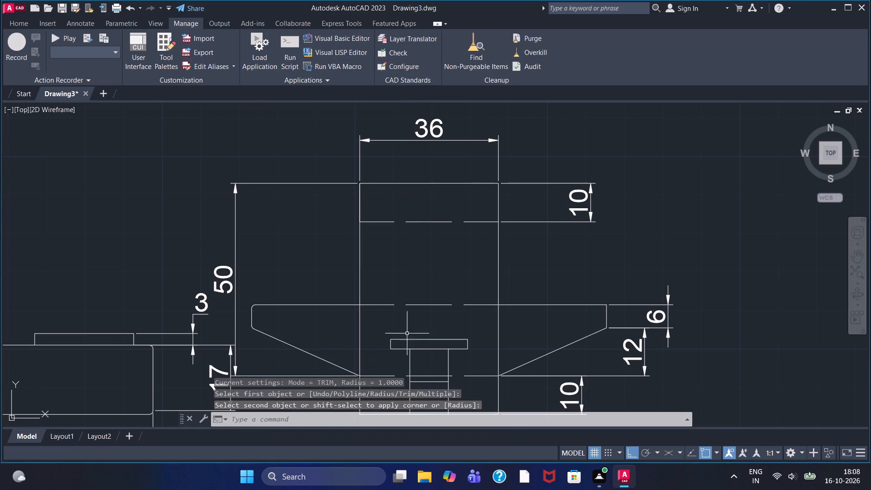
Fillet the upper and lower outer corners of the right wing in the side view with radius 1.
right_click(639, 243)
click(659, 25)
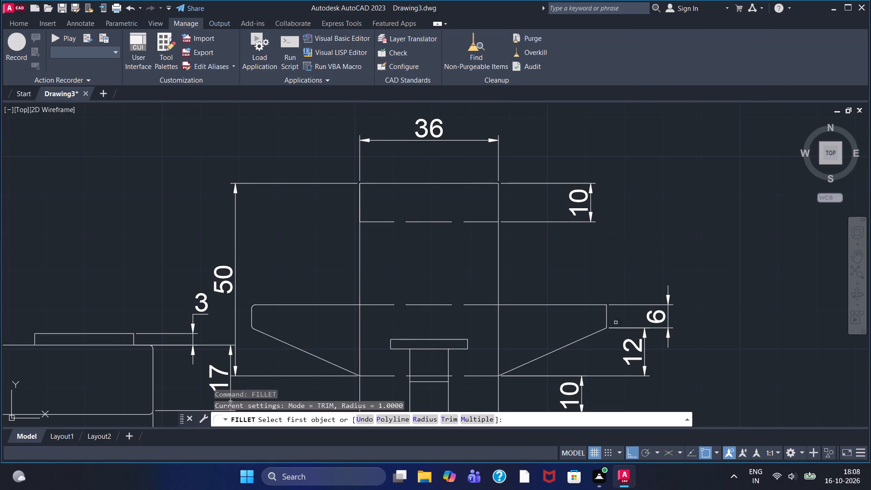
click(590, 303)
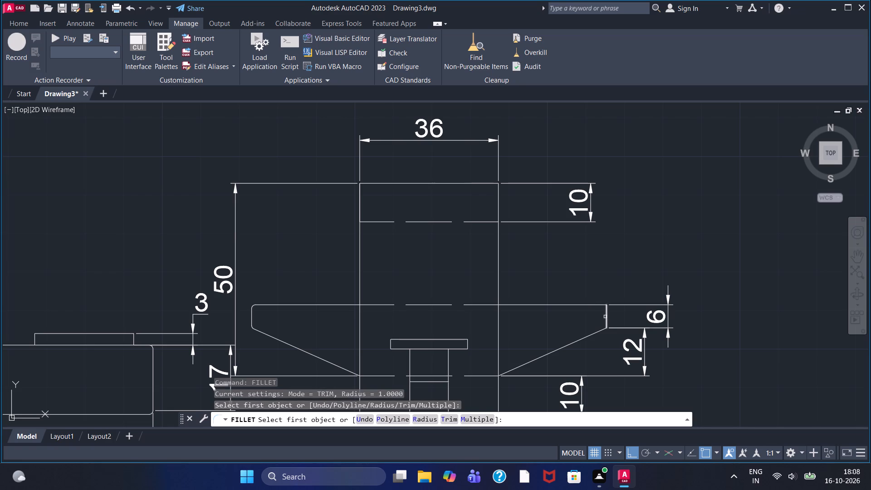
click(605, 317)
click(595, 306)
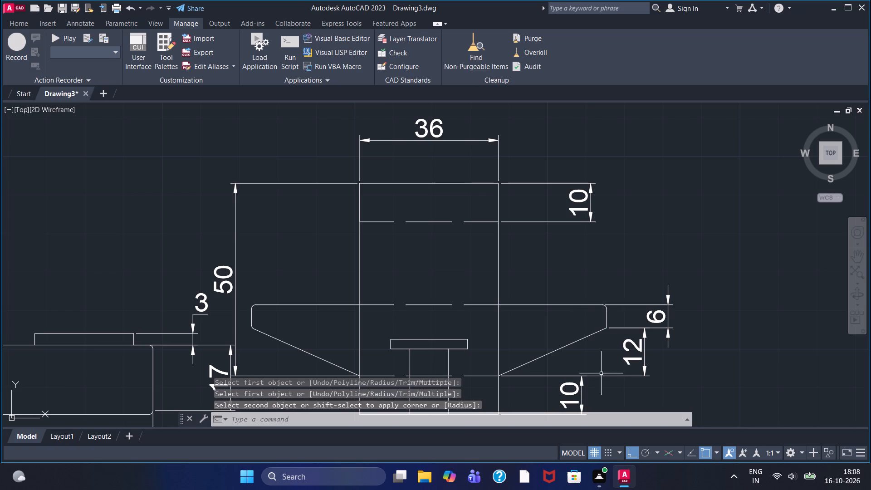
right_click(617, 264)
double_click(658, 48)
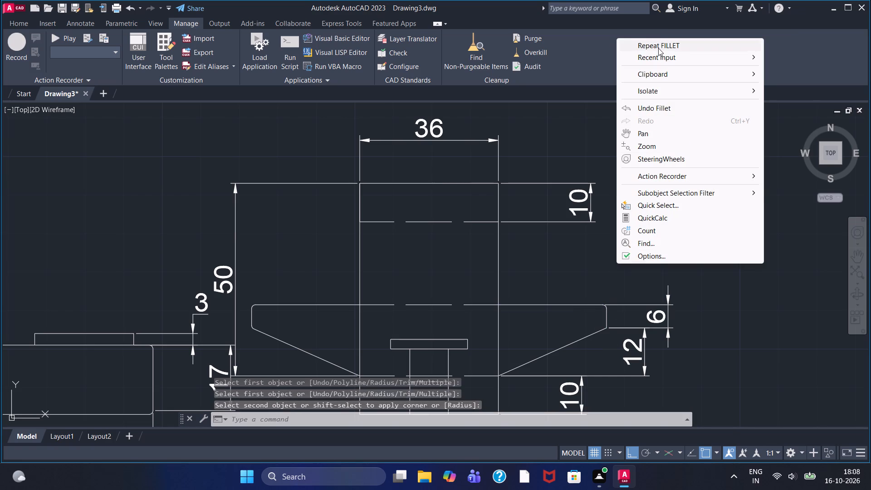
double_click(592, 335)
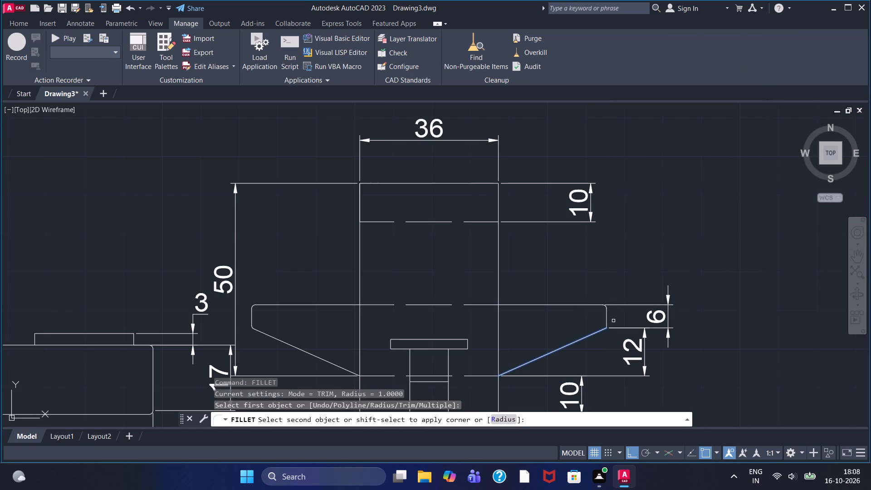
double_click(607, 318)
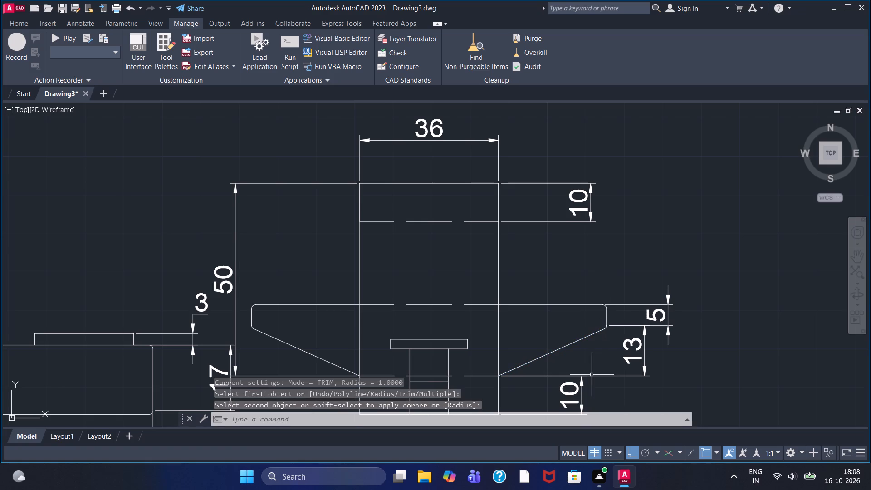
Fillet the junctions where the left and right wings meet the body in the side view with radius 1.
middle_drag(592, 375, 588, 294)
scroll(457, 317, down, 2)
scroll(486, 326, up, 2)
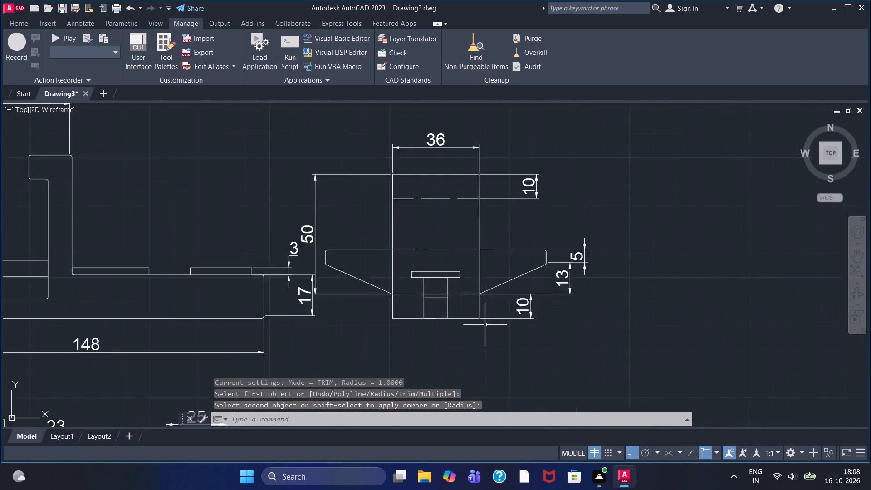
right_click(240, 321)
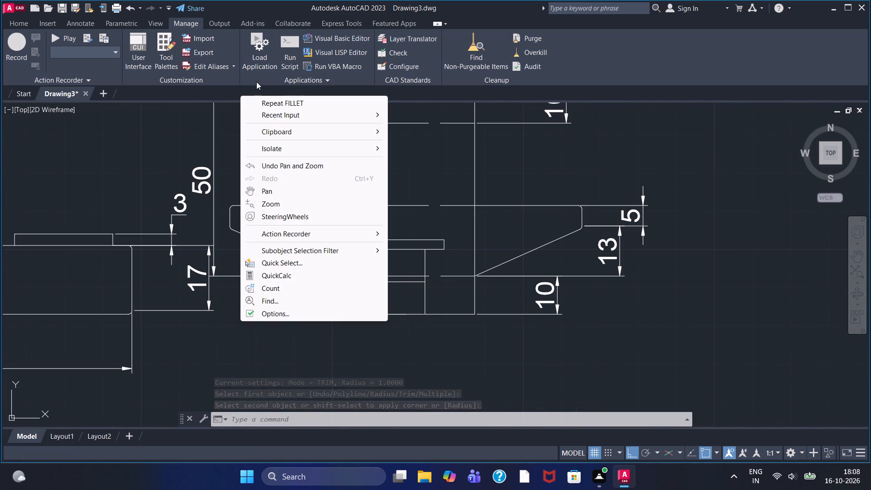
click(270, 102)
scroll(330, 281, up, 2)
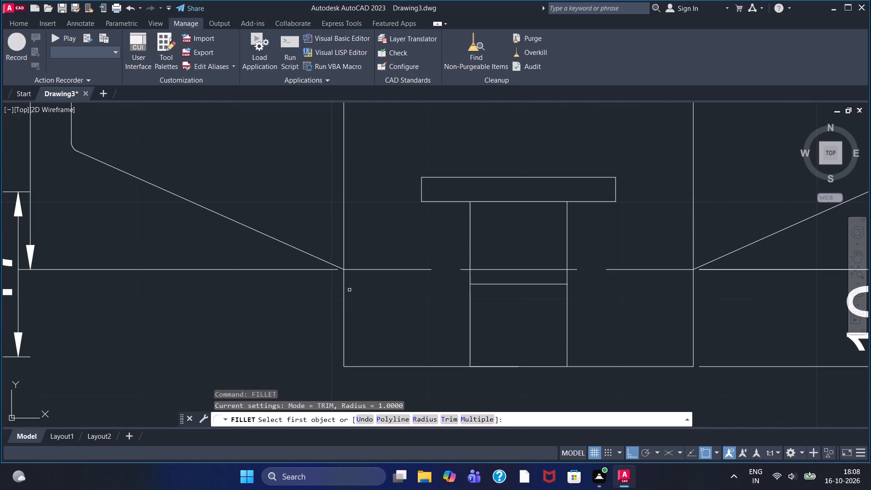
click(345, 288)
click(338, 268)
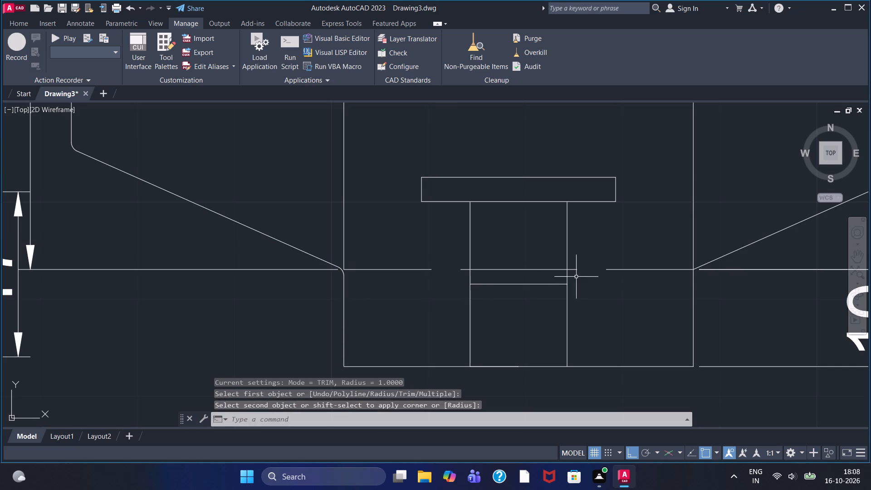
right_click(738, 308)
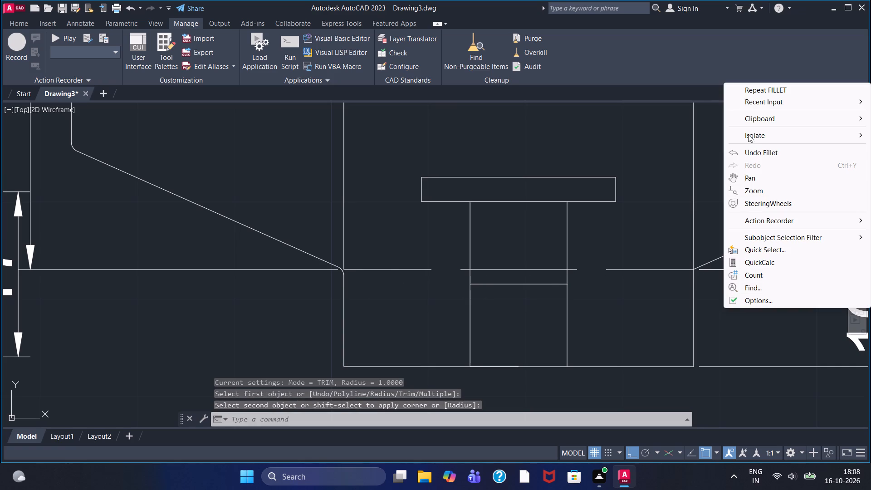
click(743, 90)
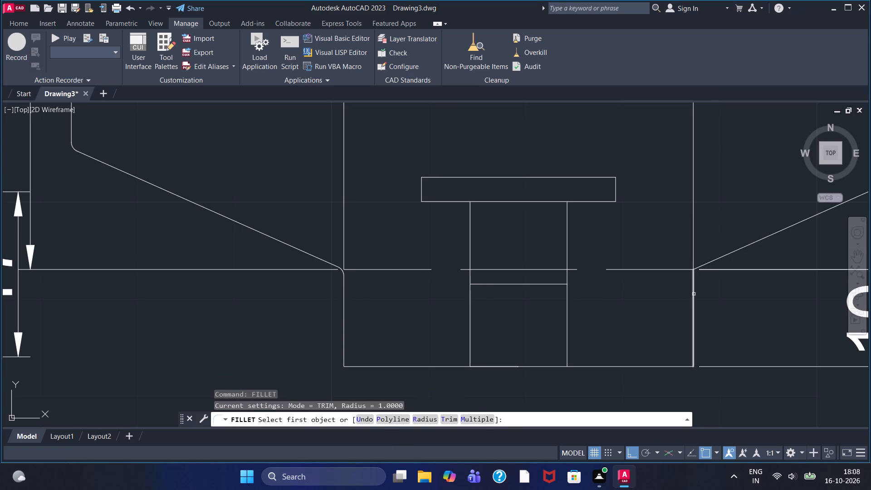
click(694, 293)
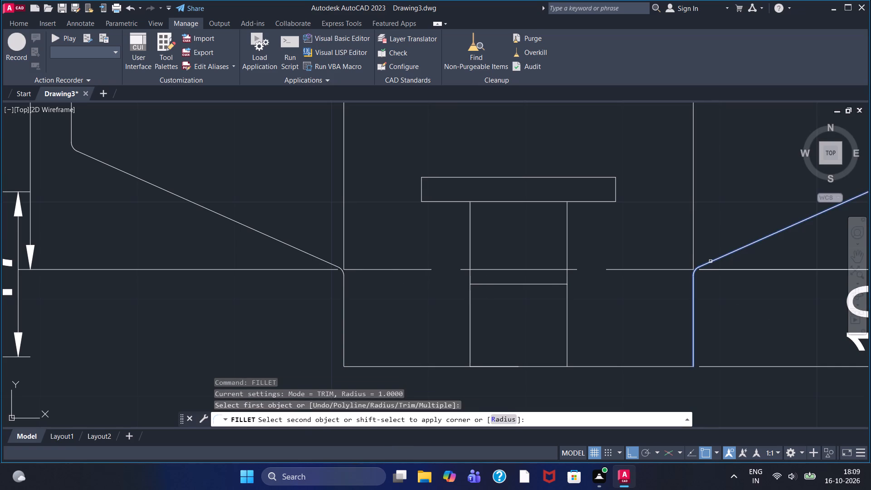
click(710, 261)
Fillet the lower right and lower left corners of the side view's body with radius 1.
right_click(746, 334)
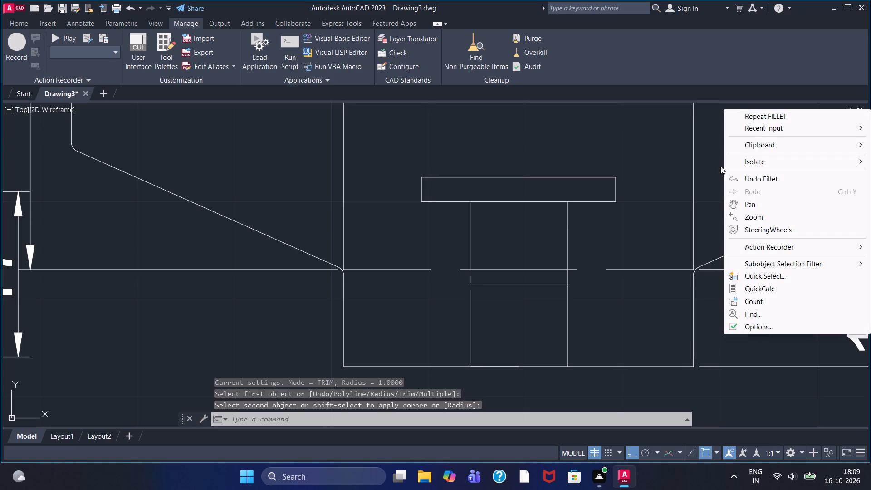
click(752, 113)
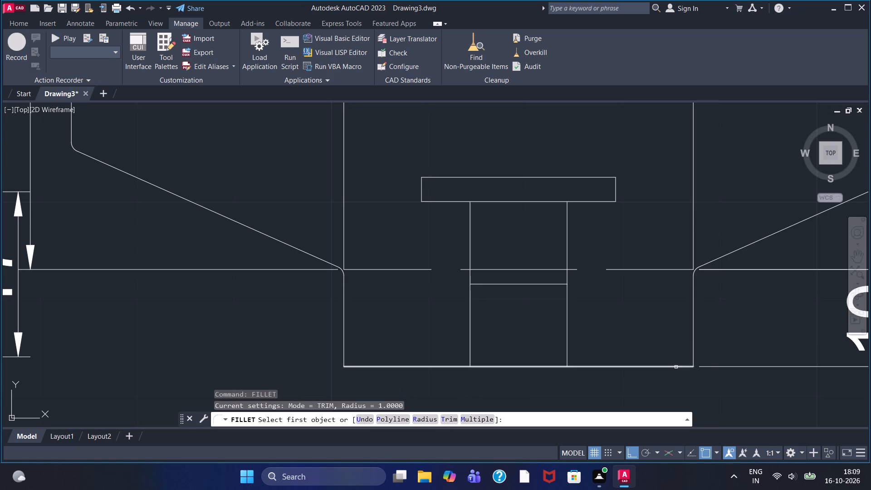
click(680, 367)
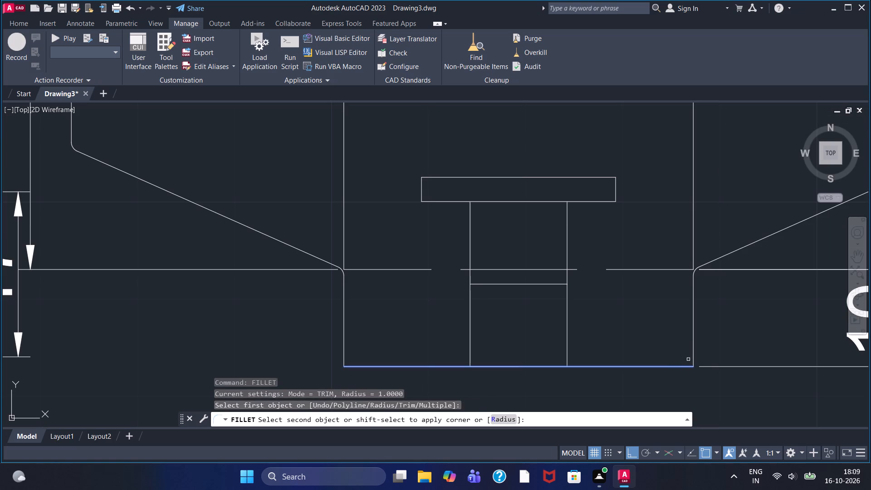
click(693, 345)
right_click(705, 340)
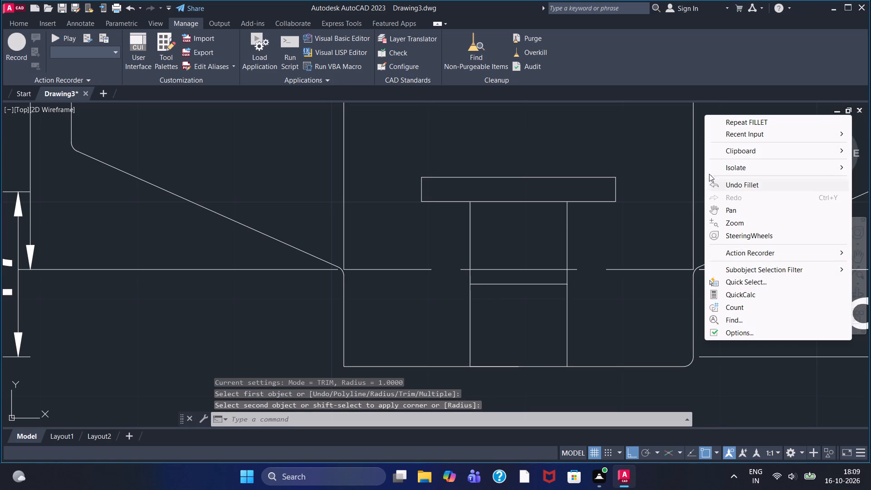
click(733, 121)
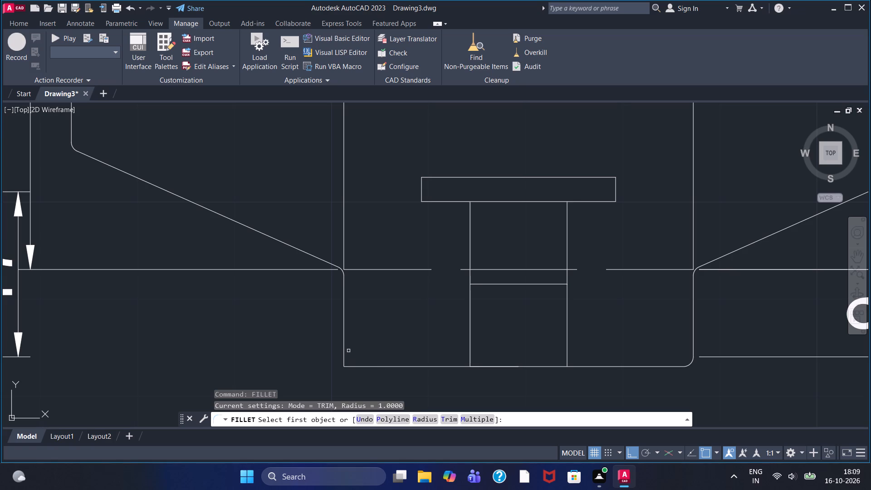
click(345, 344)
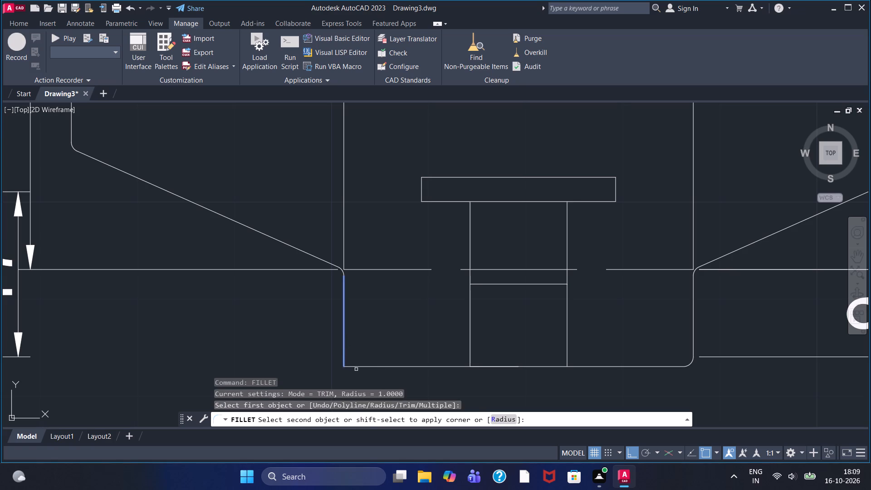
double_click(361, 368)
Trim away the right half of the outer circle at the front view's left end, keeping the rounded outer side.
scroll(488, 358, down, 3)
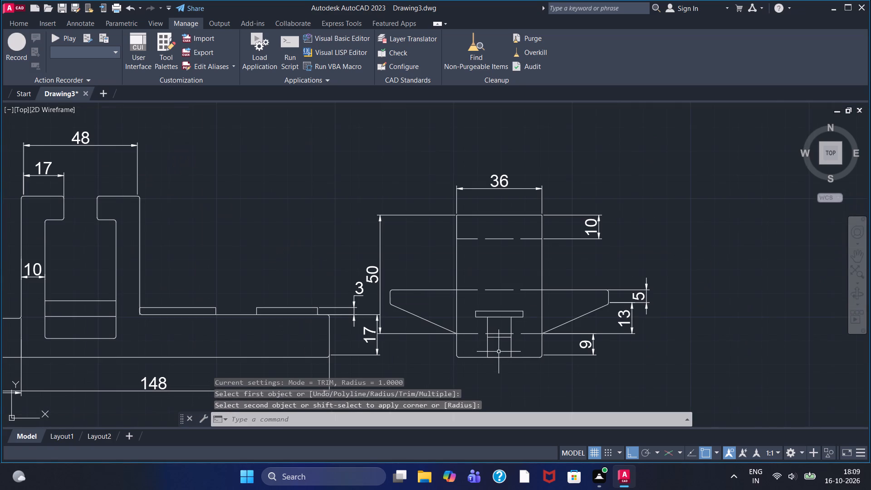
scroll(582, 363, down, 1)
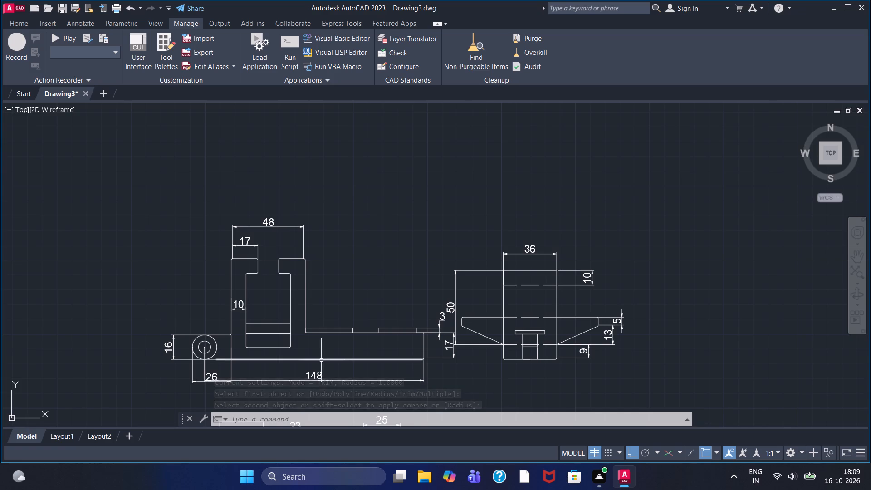
scroll(359, 315, down, 1)
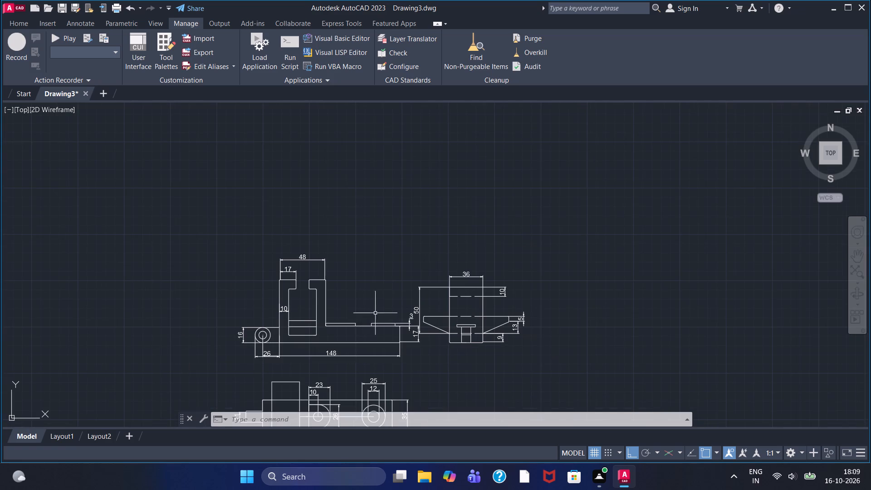
middle_drag(381, 317, 378, 249)
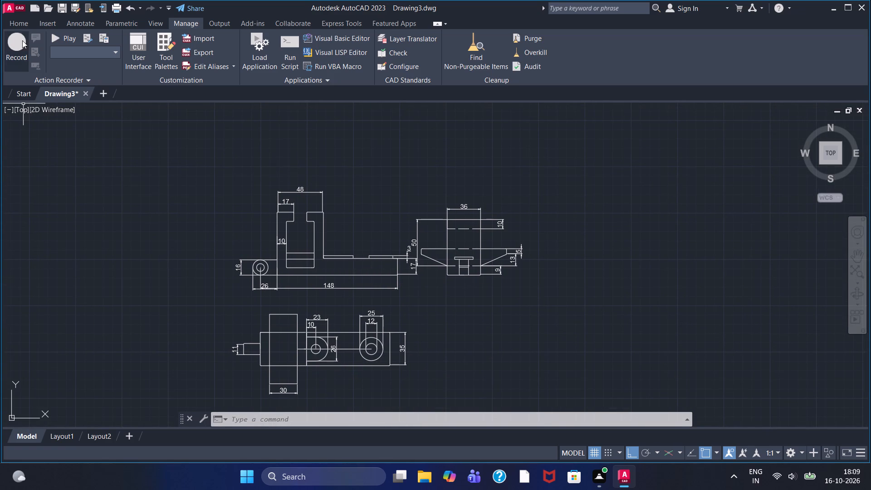
click(18, 22)
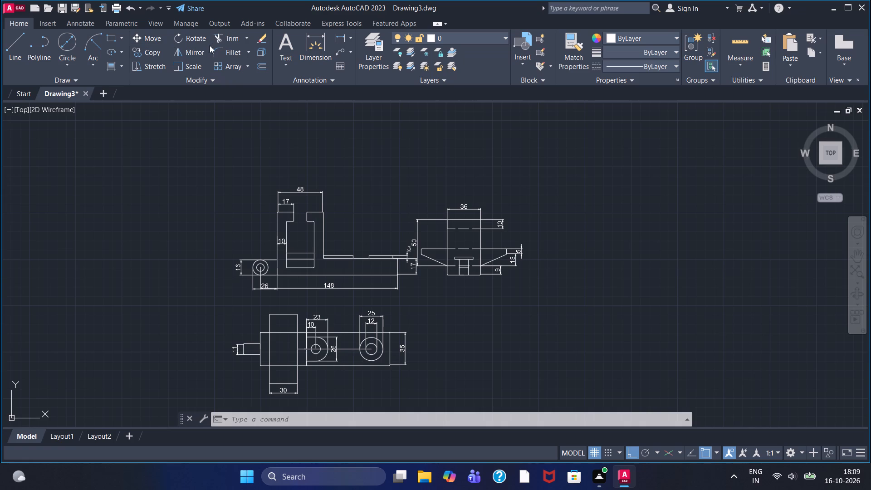
click(232, 35)
scroll(315, 241, up, 3)
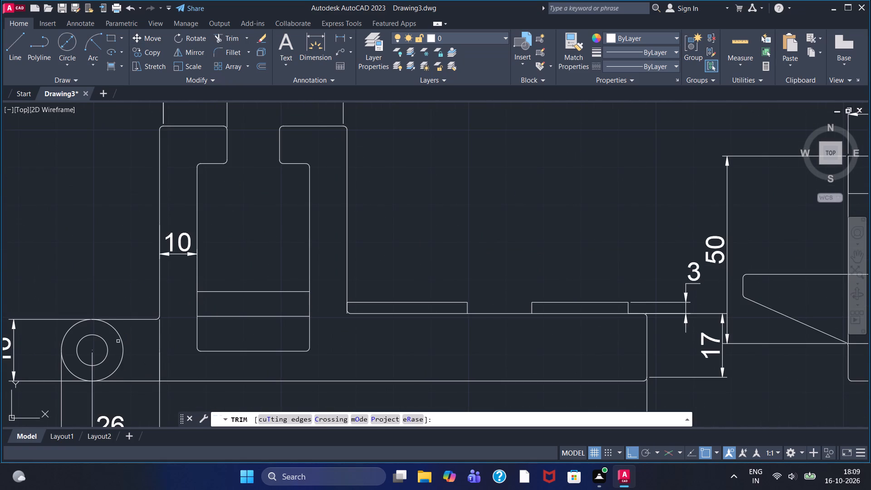
click(123, 355)
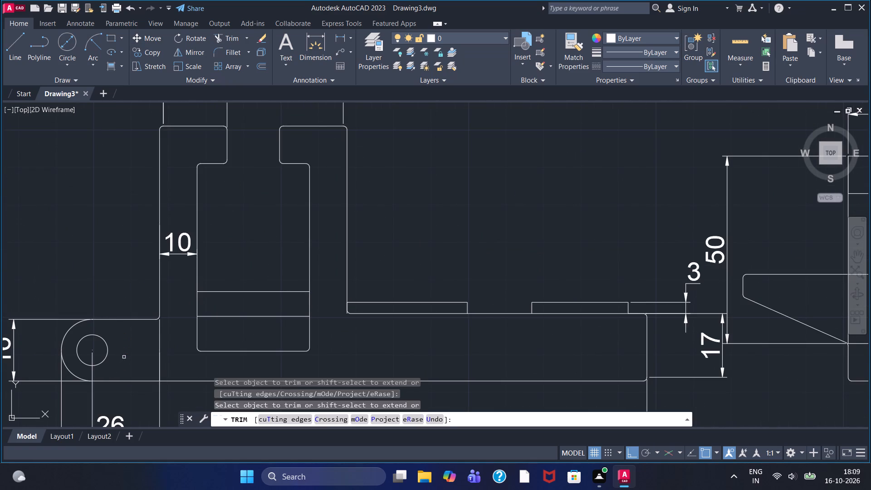
Trim the leftover vertical line end at the filleted inner corner where the front view's right upright meets the base.
scroll(88, 318, up, 1)
scroll(88, 318, down, 2)
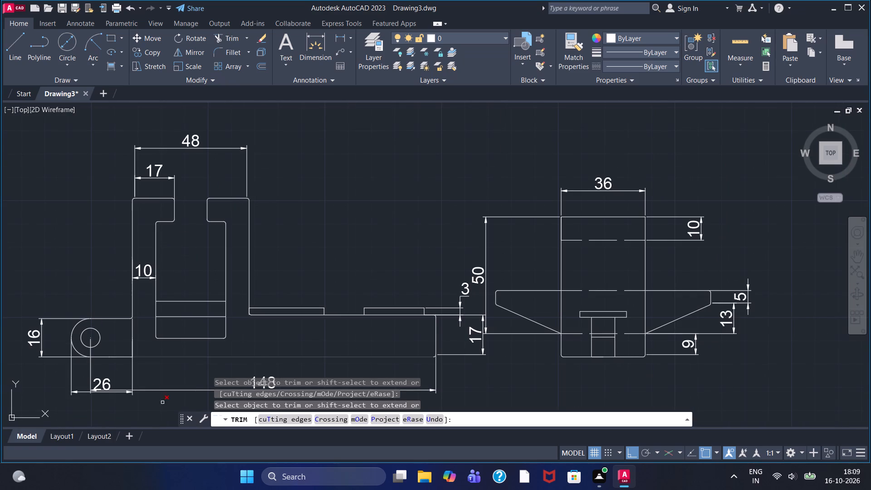
scroll(200, 214, up, 2)
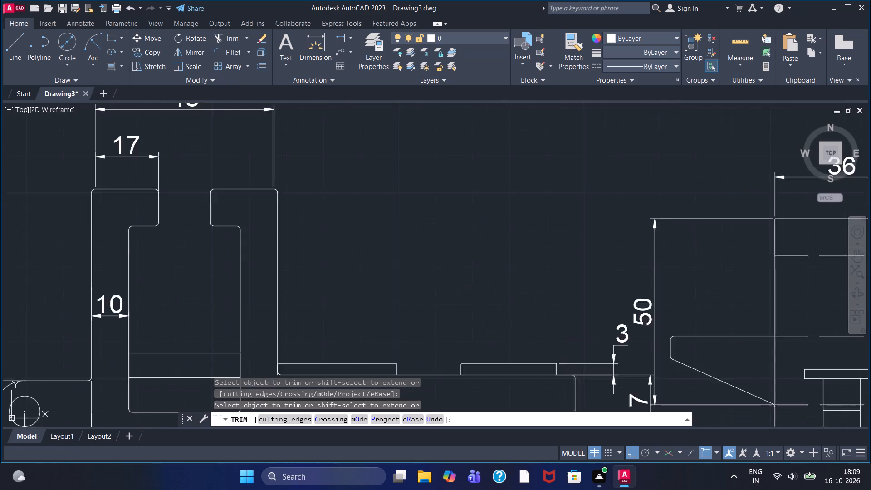
scroll(200, 213, up, 2)
scroll(197, 206, down, 2)
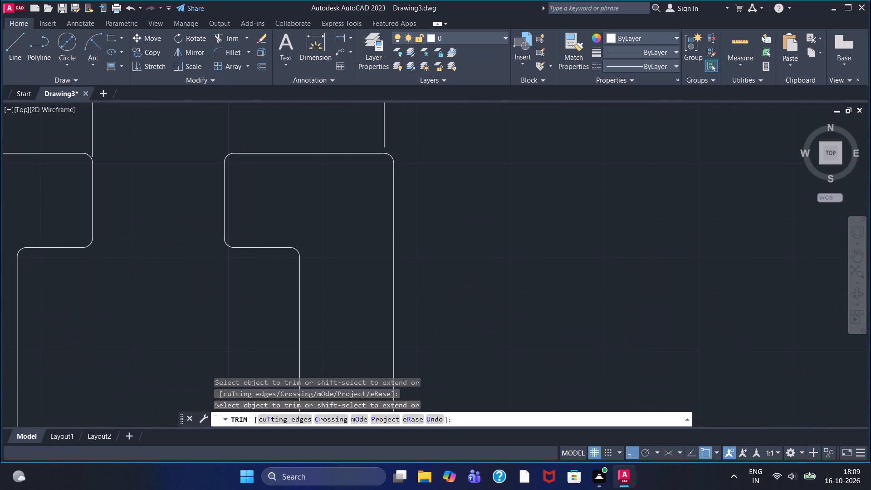
middle_drag(183, 323, 203, 186)
scroll(187, 223, up, 1)
scroll(203, 186, down, 1)
scroll(362, 326, up, 3)
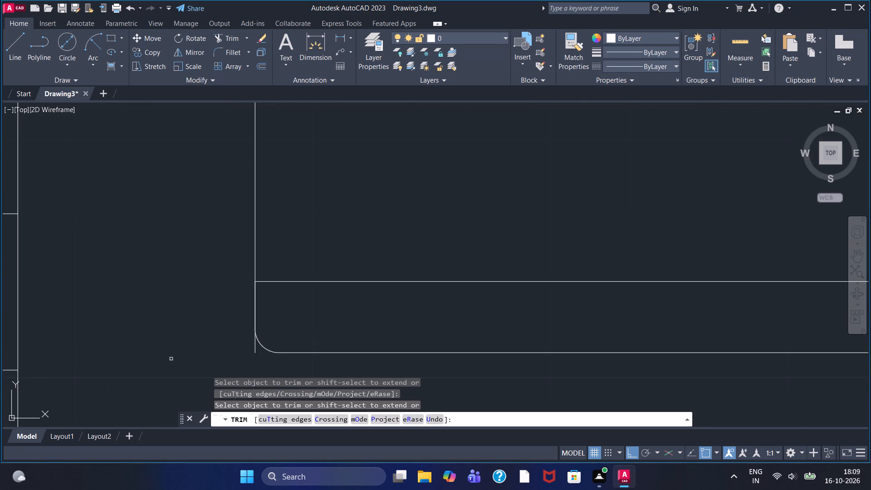
click(254, 349)
Examine the front view's other filleted corners and slot for leftover line ends.
scroll(509, 374, down, 2)
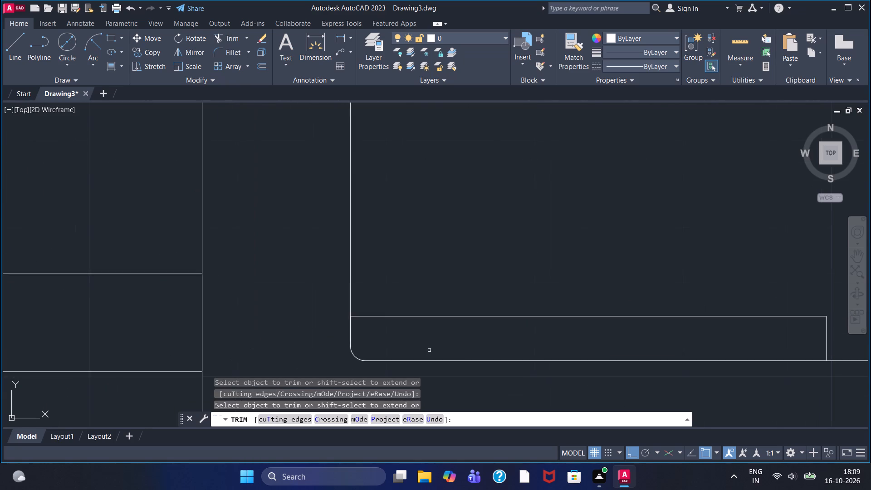
scroll(607, 361, down, 1)
scroll(713, 357, down, 1)
scroll(433, 360, up, 2)
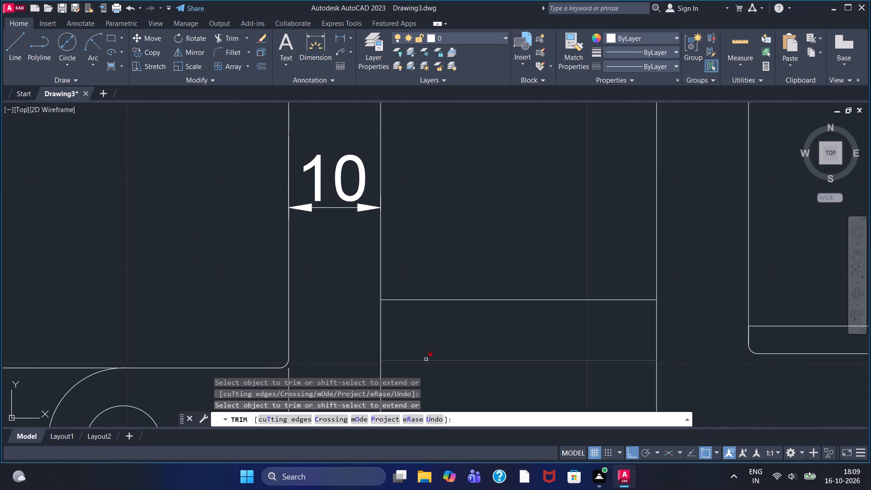
scroll(225, 358, up, 1)
middle_drag(429, 369, 413, 227)
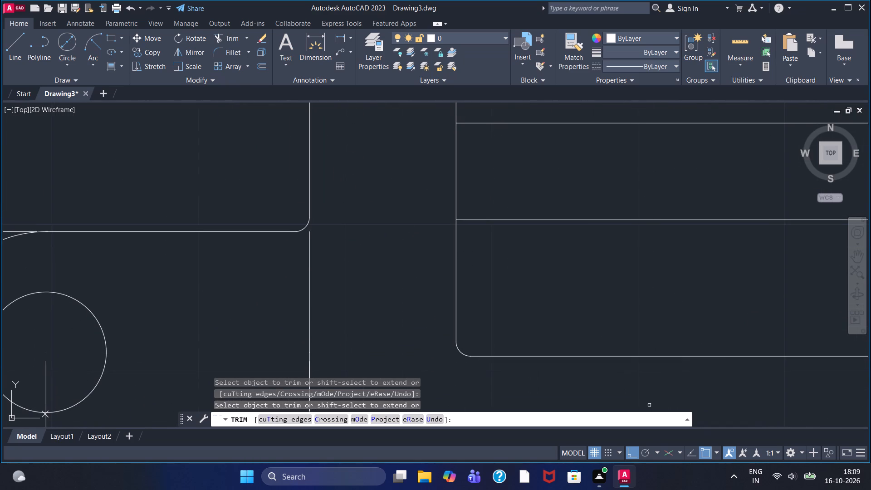
scroll(560, 345, down, 2)
scroll(722, 309, up, 2)
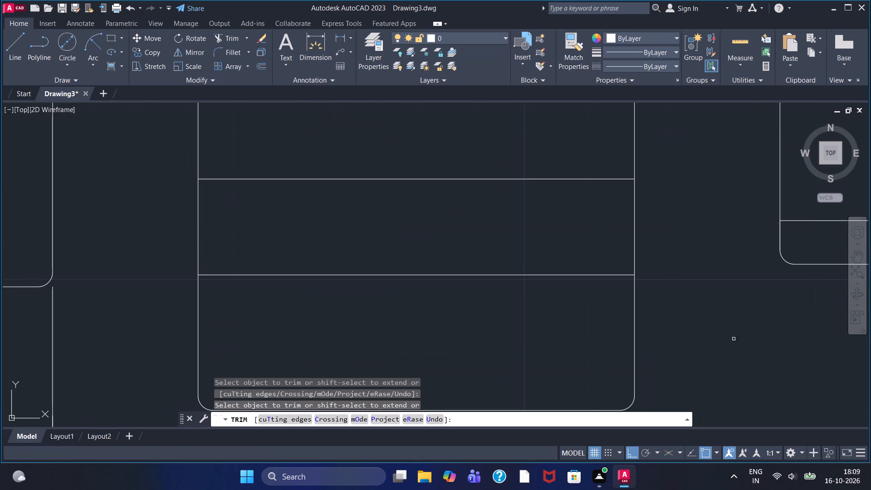
scroll(780, 369, down, 2)
scroll(864, 351, down, 1)
middle_drag(846, 357, 253, 350)
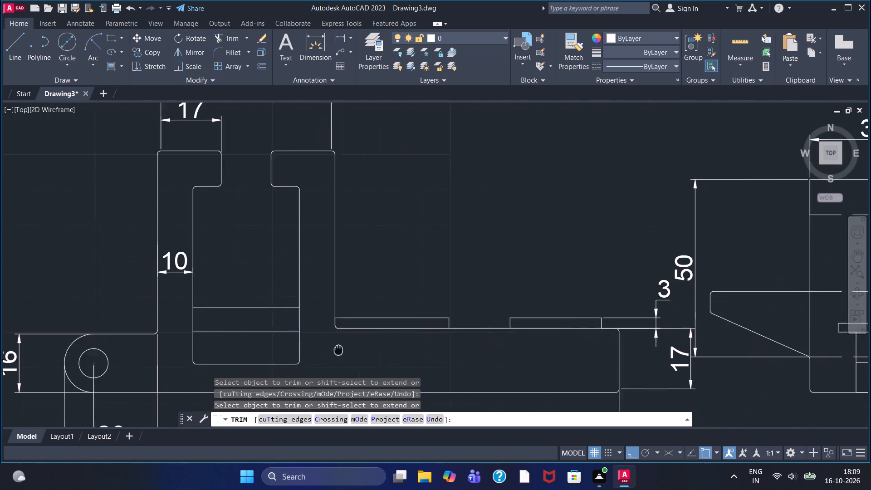
middle_drag(253, 350, 283, 309)
scroll(285, 309, down, 1)
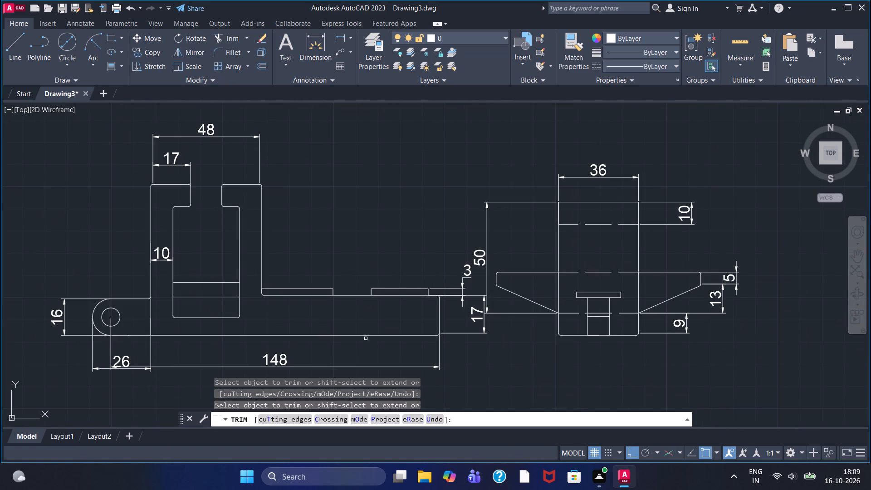
Trim the leftover horizontal line end at the filleted upper left corner of the top view's base.
scroll(365, 338, down, 2)
middle_drag(454, 384, 532, 189)
scroll(532, 189, down, 1)
scroll(442, 204, up, 5)
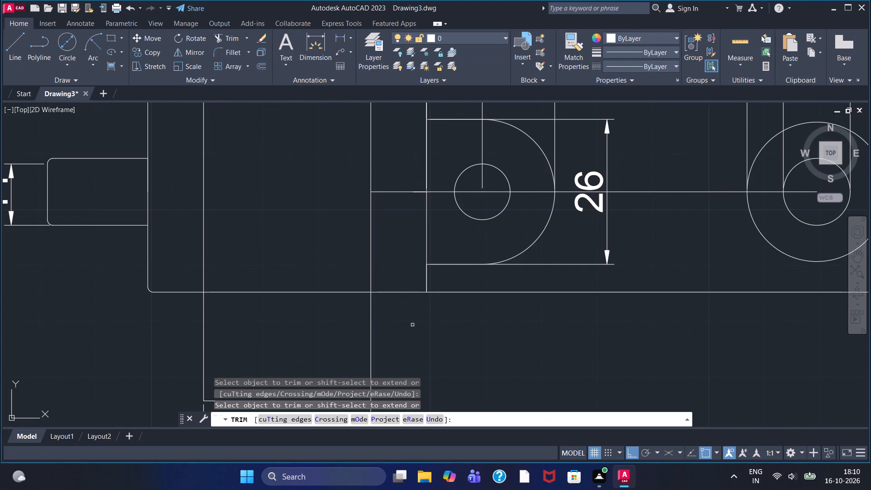
middle_drag(414, 324, 399, 395)
scroll(399, 395, down, 1)
scroll(94, 160, up, 3)
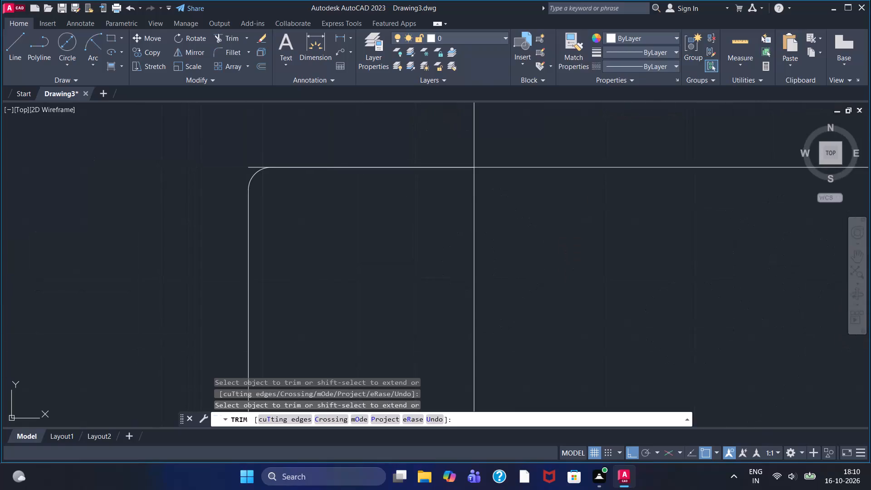
click(249, 167)
Examine the top view's remaining filleted corners and boss circles, plus the overall three-view layout, for leftover line ends and end trimming.
scroll(684, 341, down, 2)
scroll(633, 303, down, 1)
middle_drag(692, 355, 130, 287)
scroll(478, 309, down, 1)
scroll(150, 280, up, 1)
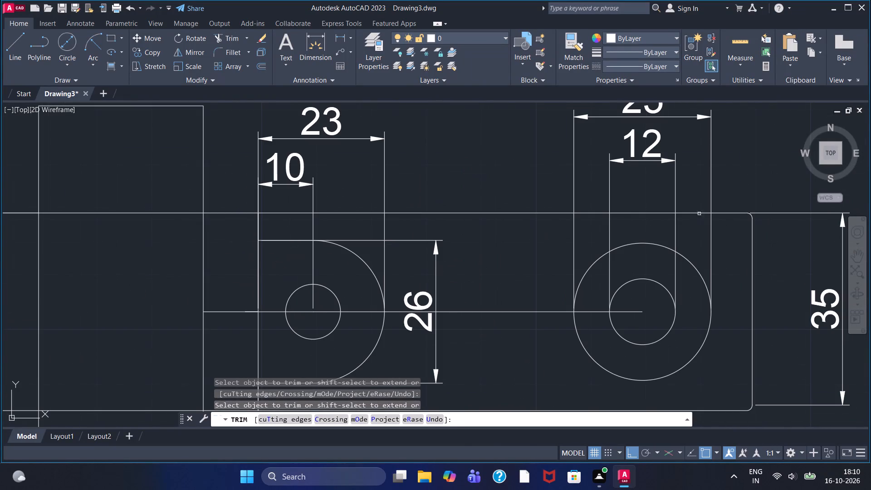
middle_drag(792, 263, 622, 260)
scroll(666, 258, down, 1)
scroll(599, 241, up, 2)
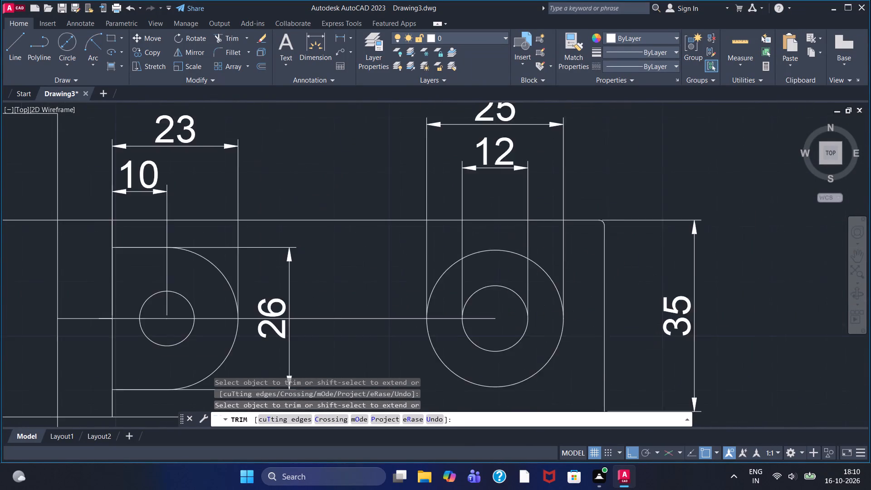
scroll(599, 241, up, 2)
scroll(643, 270, down, 2)
scroll(737, 286, down, 2)
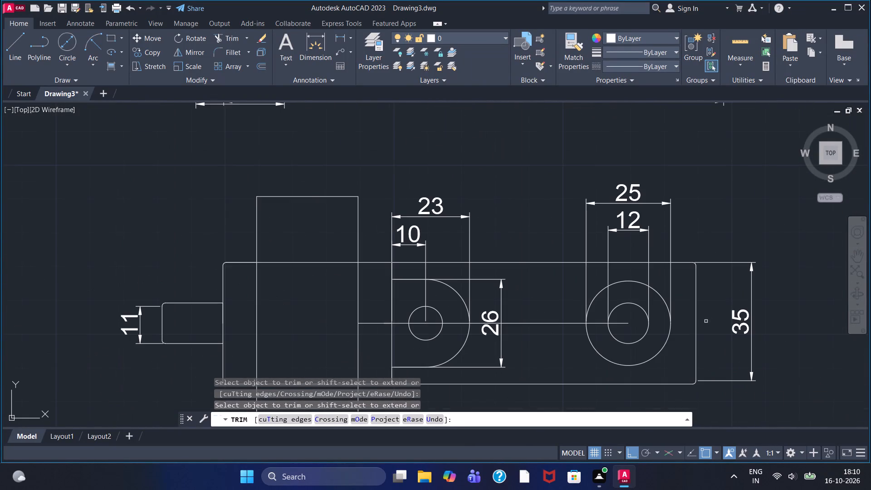
scroll(581, 373, down, 1)
scroll(648, 412, up, 1)
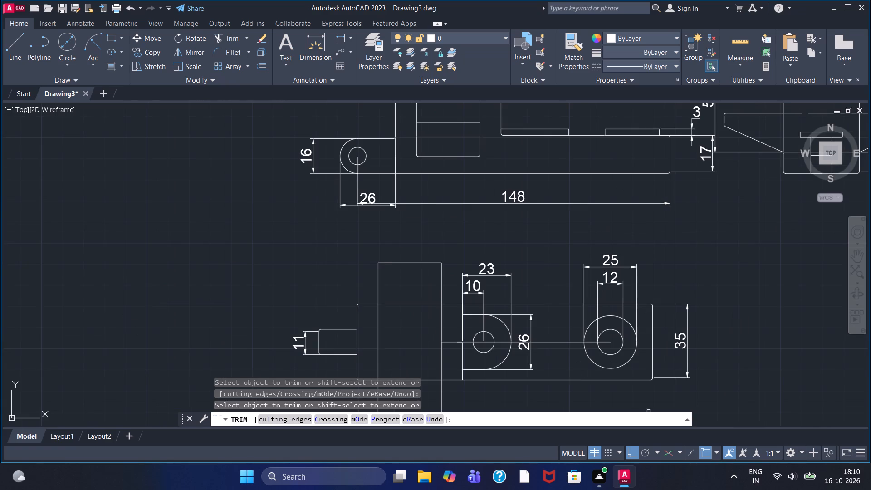
scroll(648, 409, up, 1)
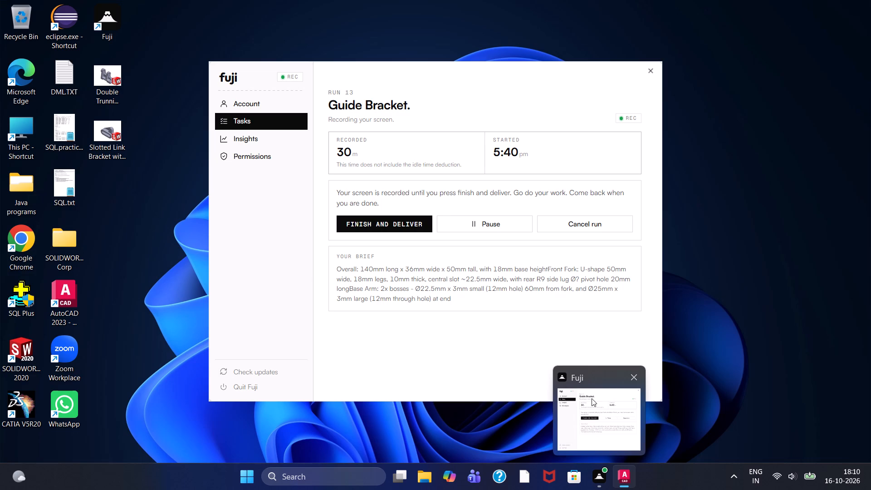
scroll(589, 275, down, 2)
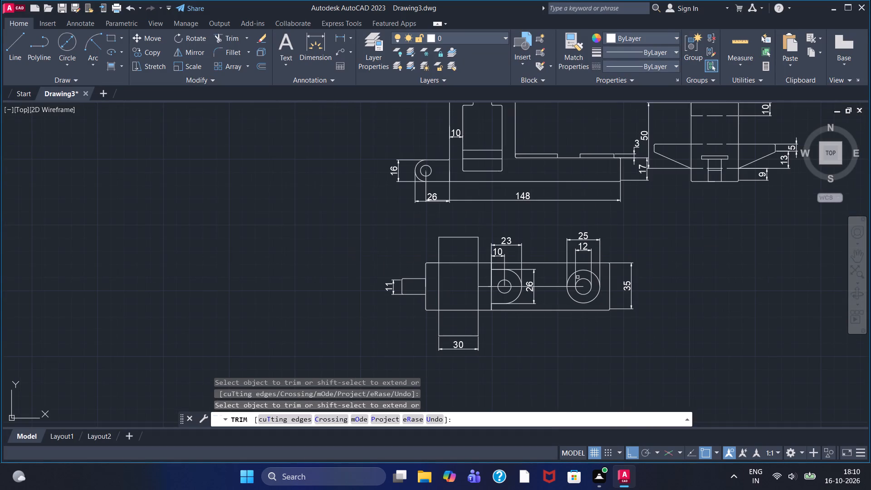
scroll(596, 197, down, 1)
middle_drag(667, 229, 587, 291)
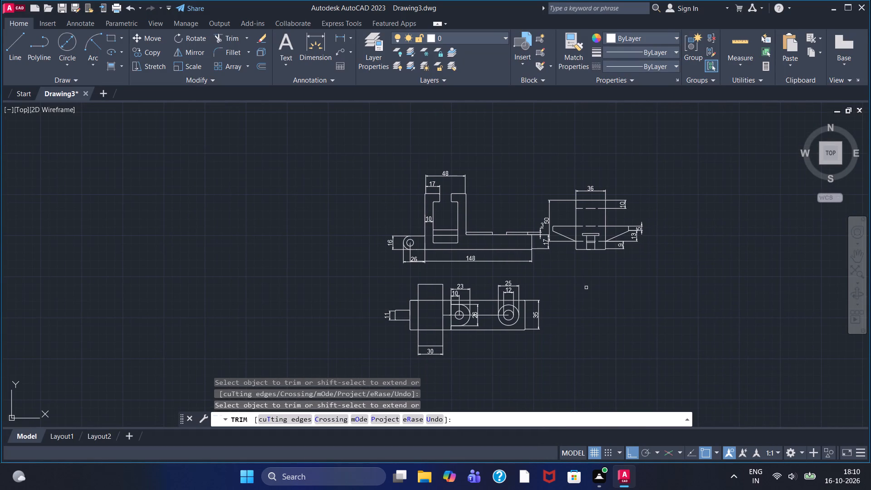
click(614, 337)
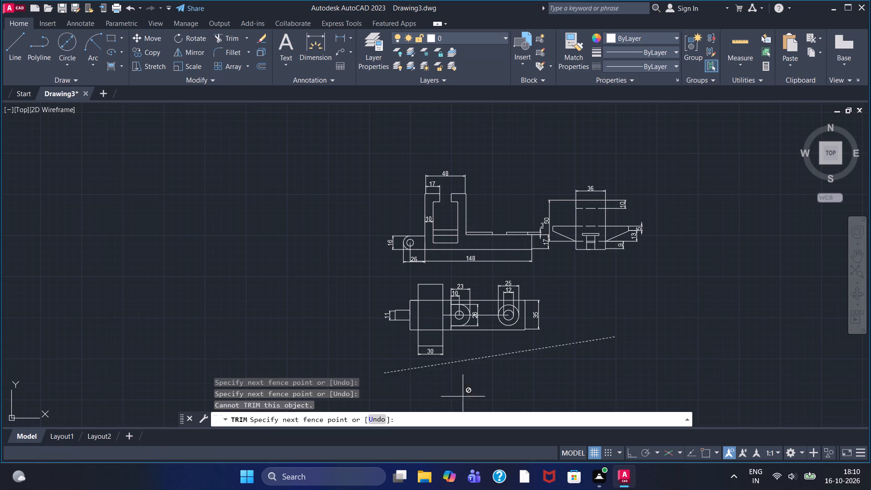
click(792, 347)
key(Escape)
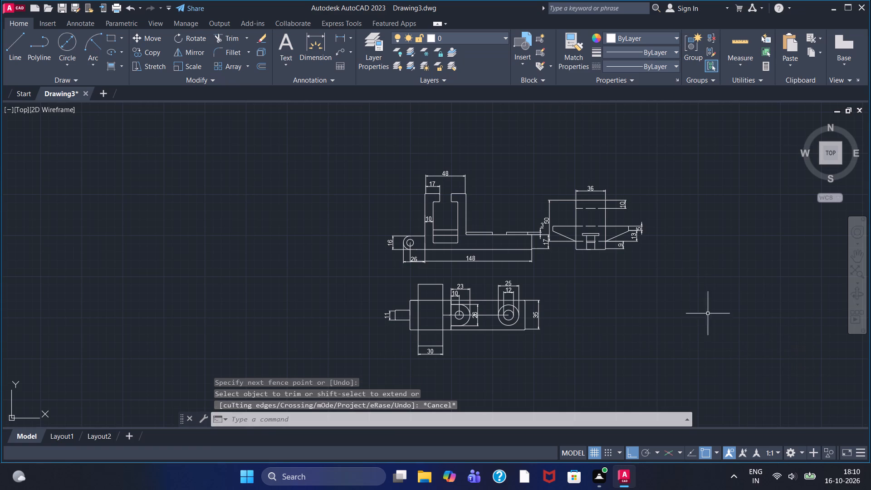
Save the drawing in the Documents folder under the file name Guide Bracket.
key(ctrl+s)
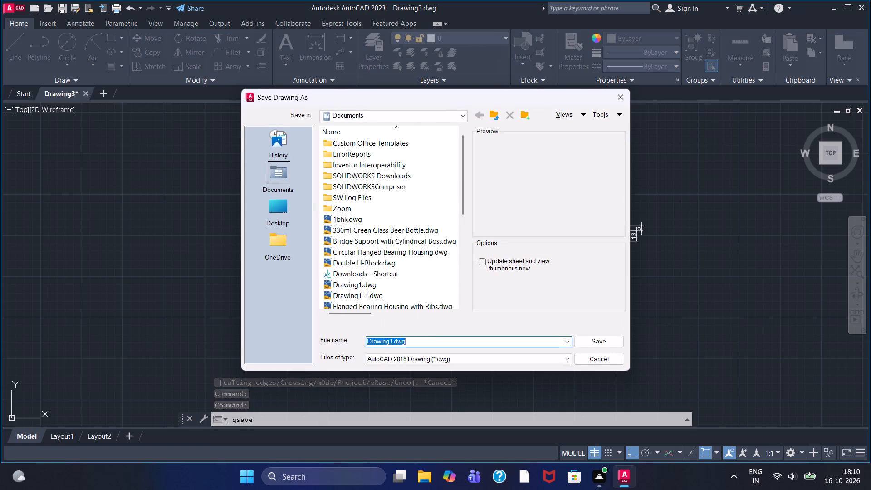
drag(391, 342, 323, 333)
key(BackSpace)
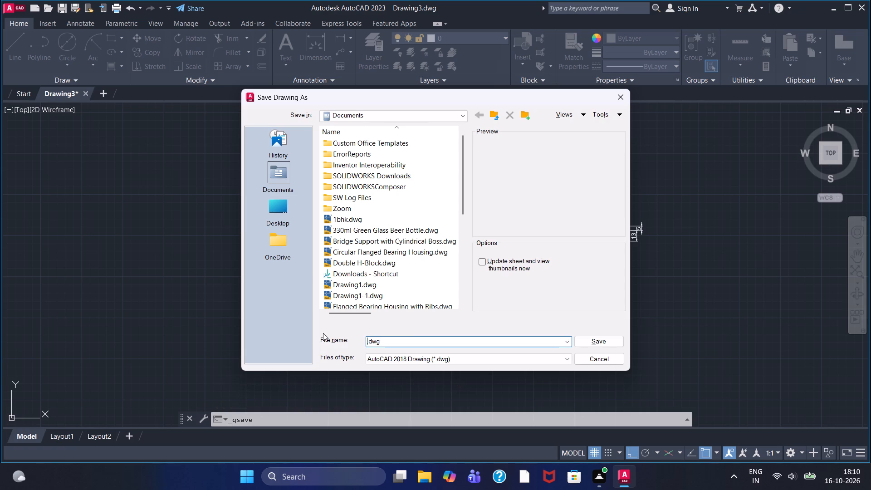
key(ctrl+v)
click(590, 340)
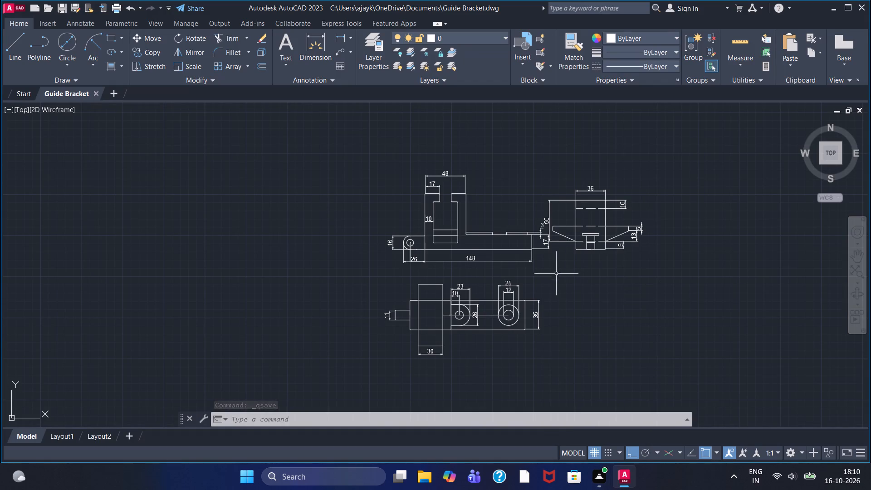
Examine the three dimensioned views, including the filleted corners at the right end of the front view's base.
middle_drag(554, 281, 481, 260)
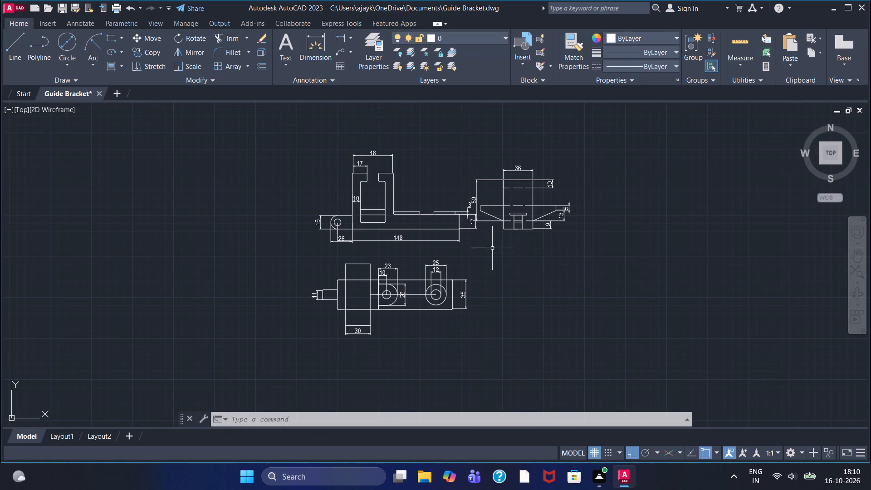
middle_drag(492, 252, 383, 227)
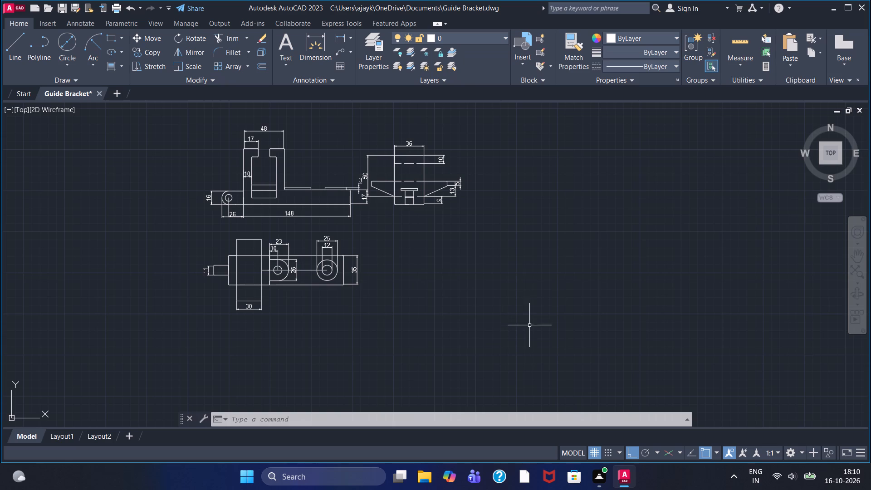
scroll(391, 178, up, 2)
scroll(391, 178, down, 2)
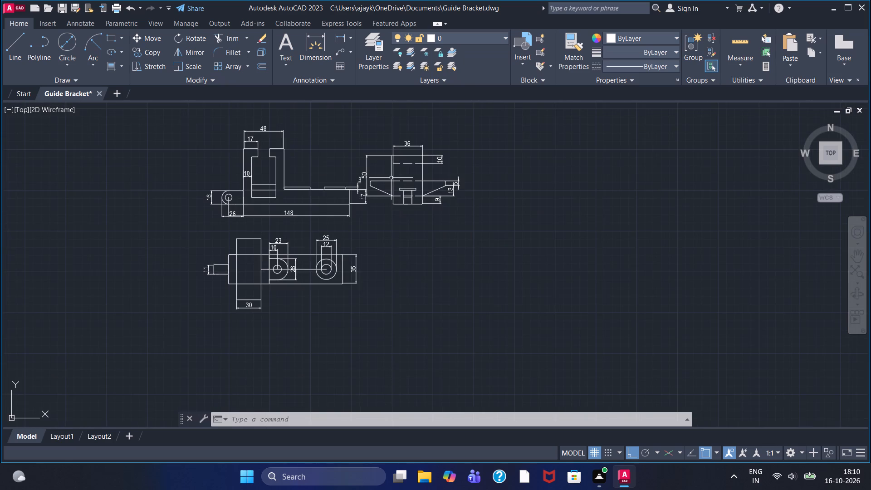
scroll(391, 178, down, 1)
scroll(391, 178, up, 2)
scroll(391, 178, down, 1)
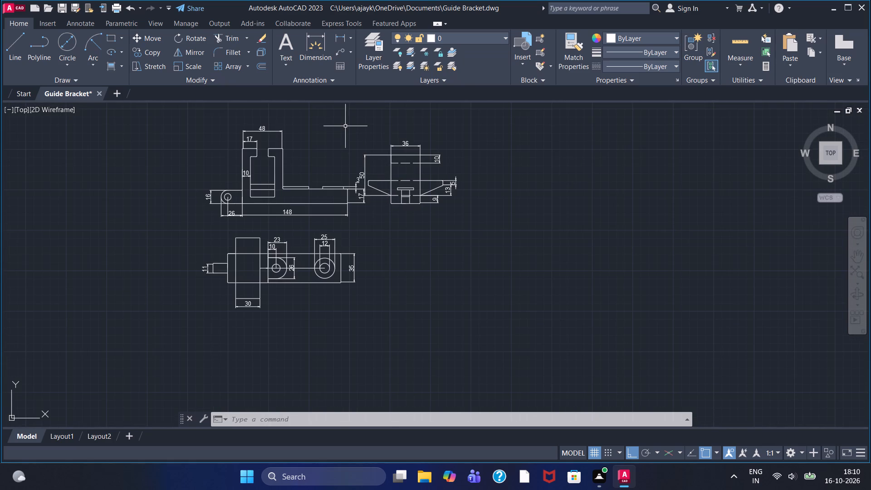
middle_drag(344, 124, 377, 167)
scroll(363, 225, up, 2)
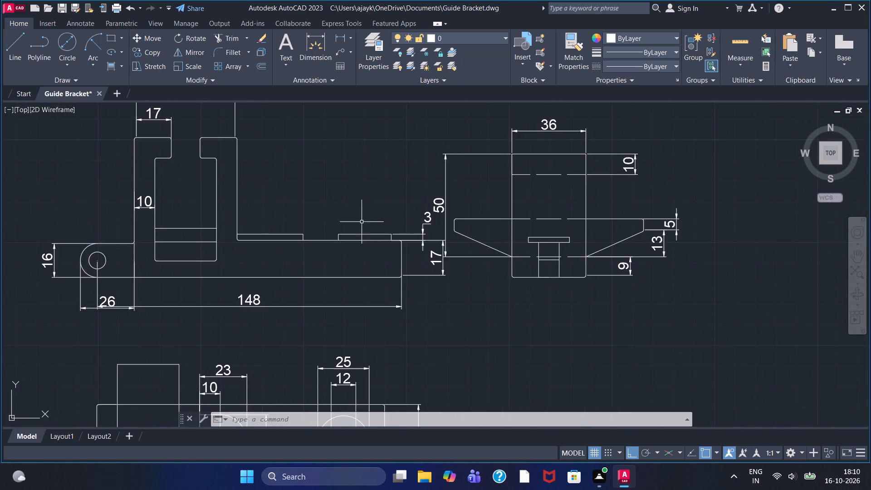
scroll(310, 265, up, 2)
scroll(551, 314, up, 2)
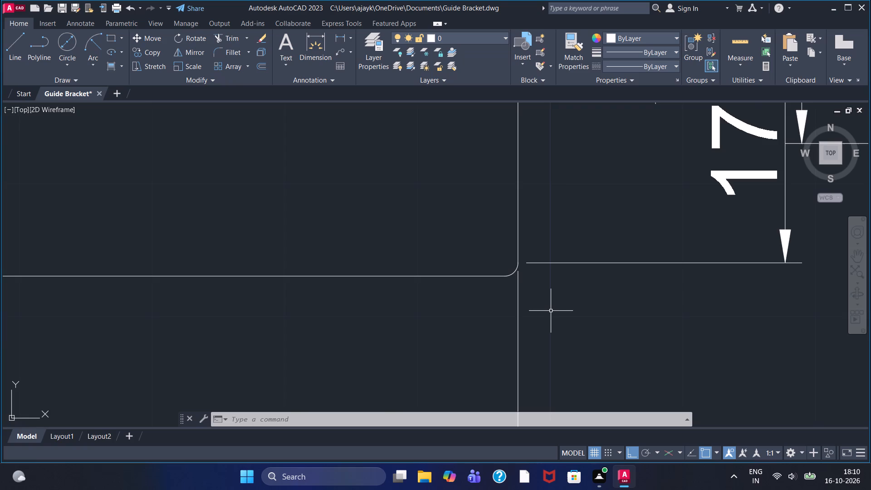
scroll(550, 309, down, 2)
scroll(371, 208, up, 1)
scroll(371, 208, down, 1)
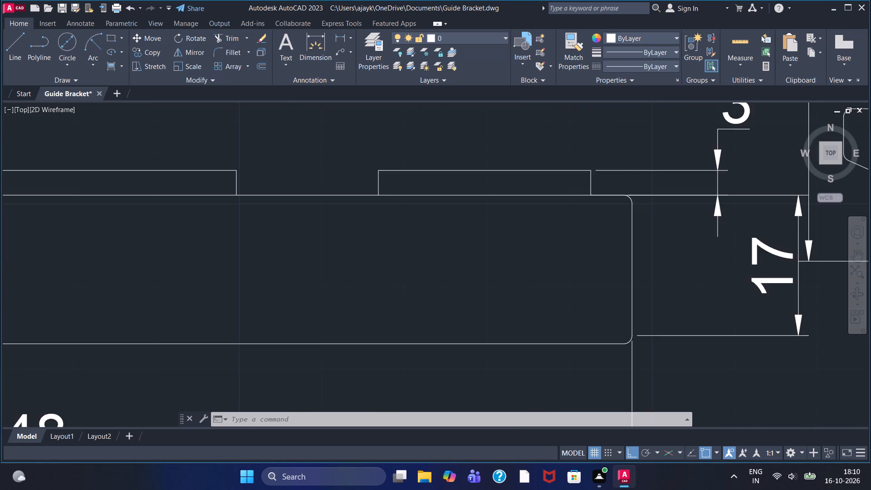
scroll(371, 208, down, 1)
scroll(271, 233, up, 1)
scroll(269, 233, down, 2)
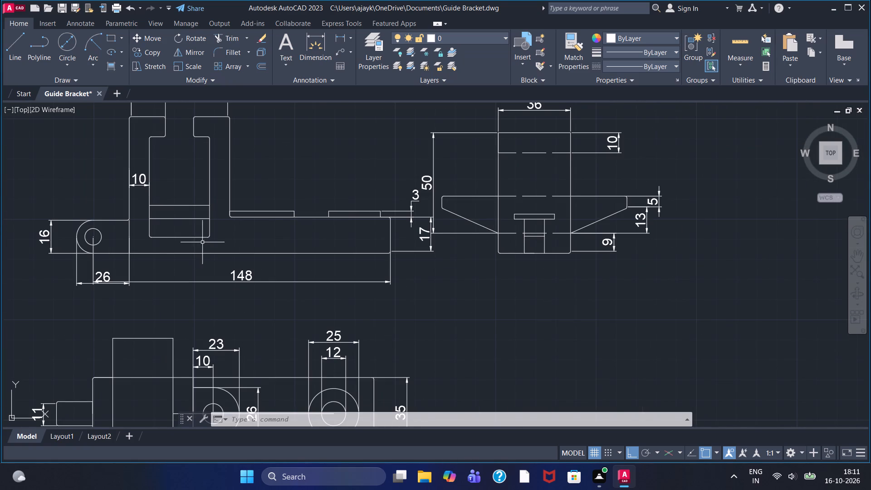
scroll(161, 247, down, 2)
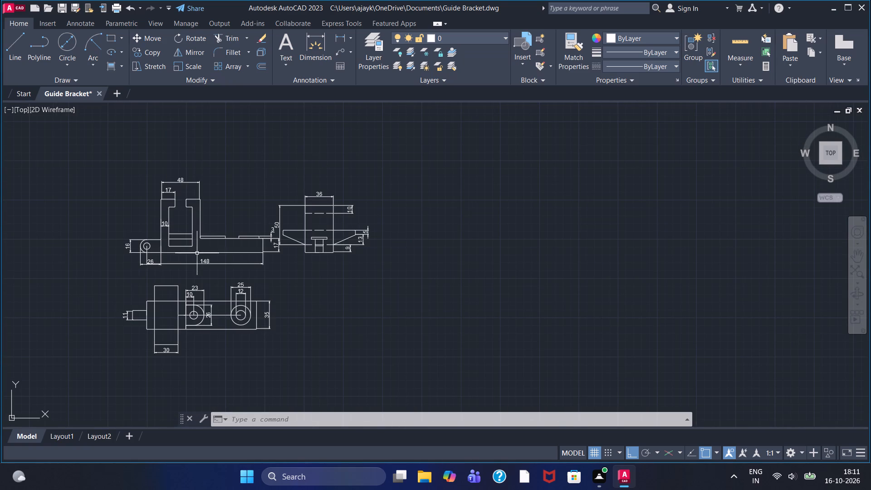
middle_drag(248, 212, 292, 176)
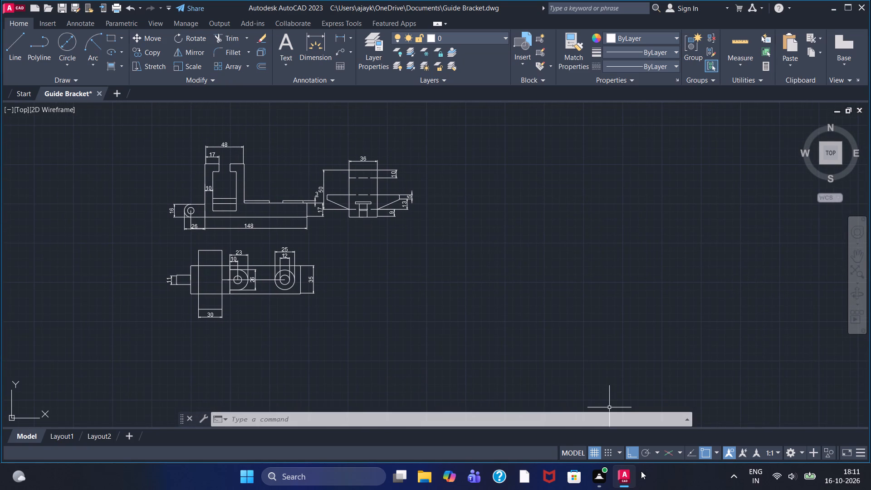